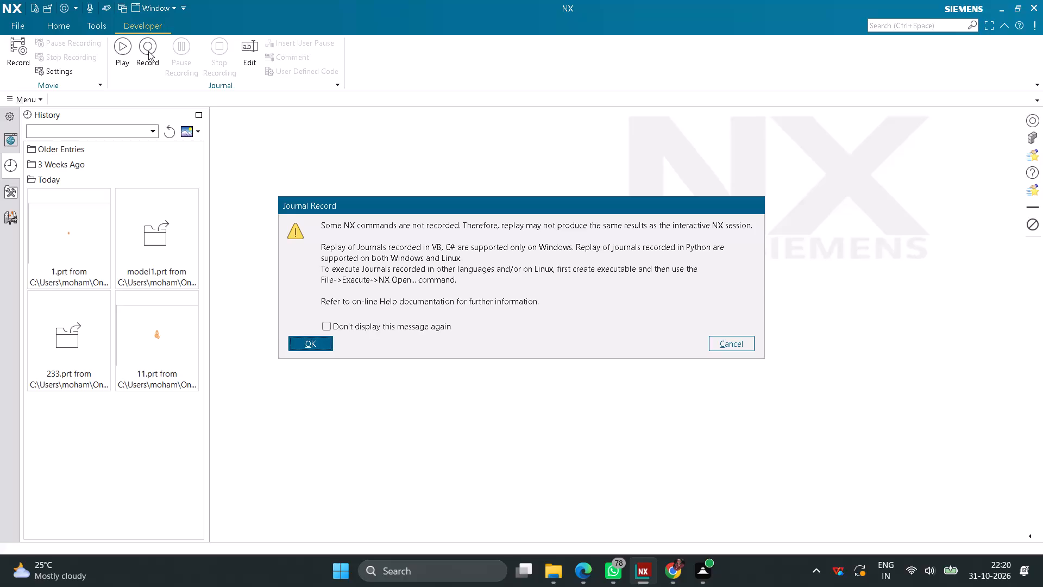
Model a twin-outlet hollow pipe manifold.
Start recording a journal named journal as a C# source file in the Desktop internship folder.
click(322, 346)
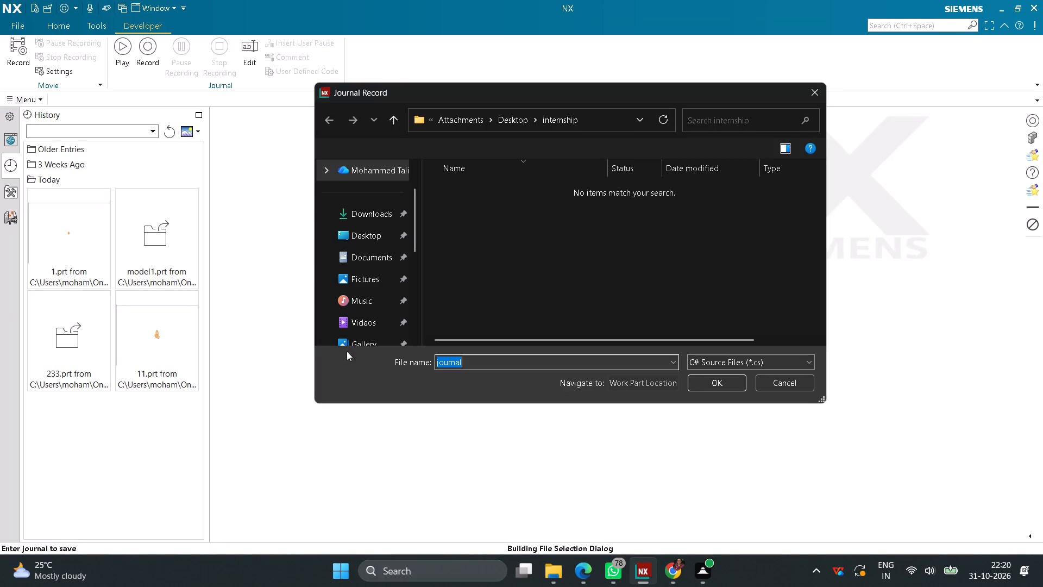
click(368, 238)
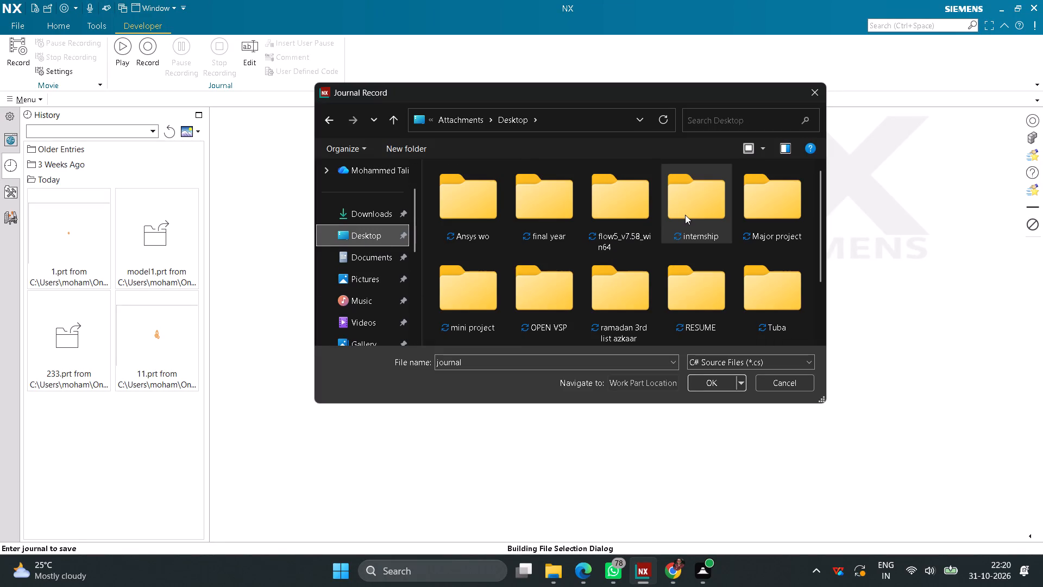
double_click(685, 215)
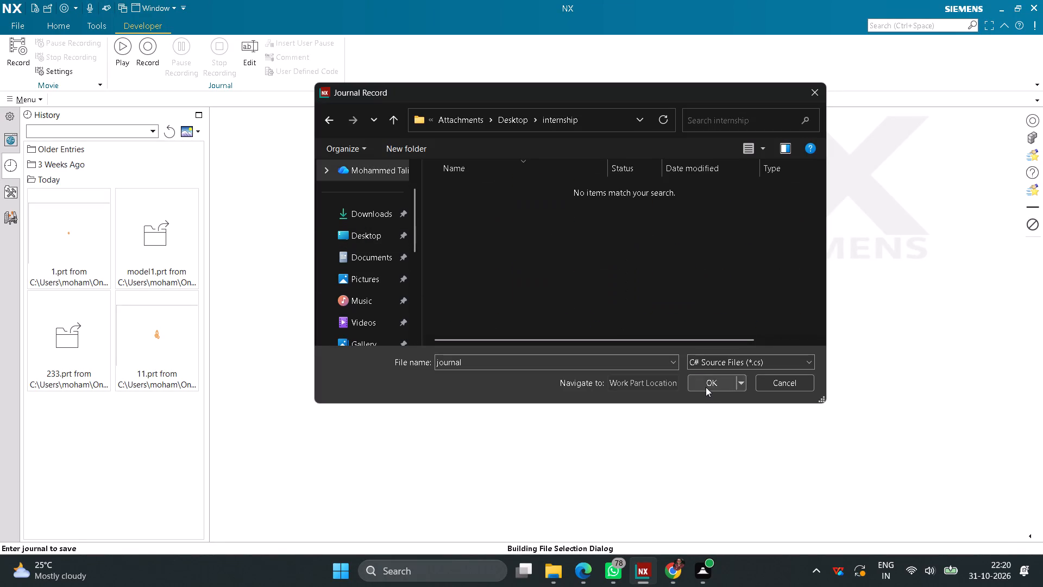
click(706, 387)
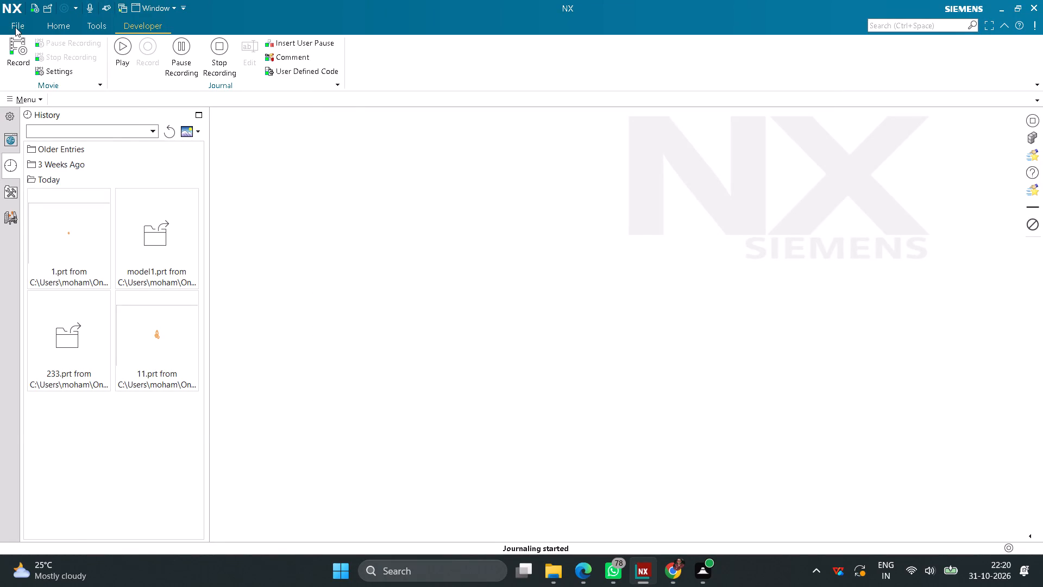
Create a new millimetre part named 1 from the Model template.
click(15, 27)
click(37, 49)
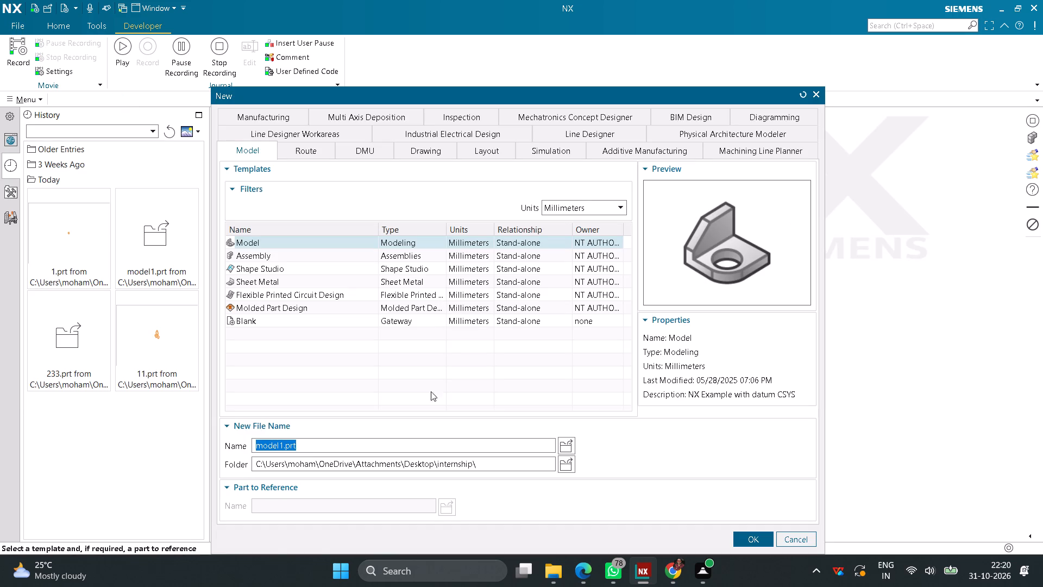
key(1)
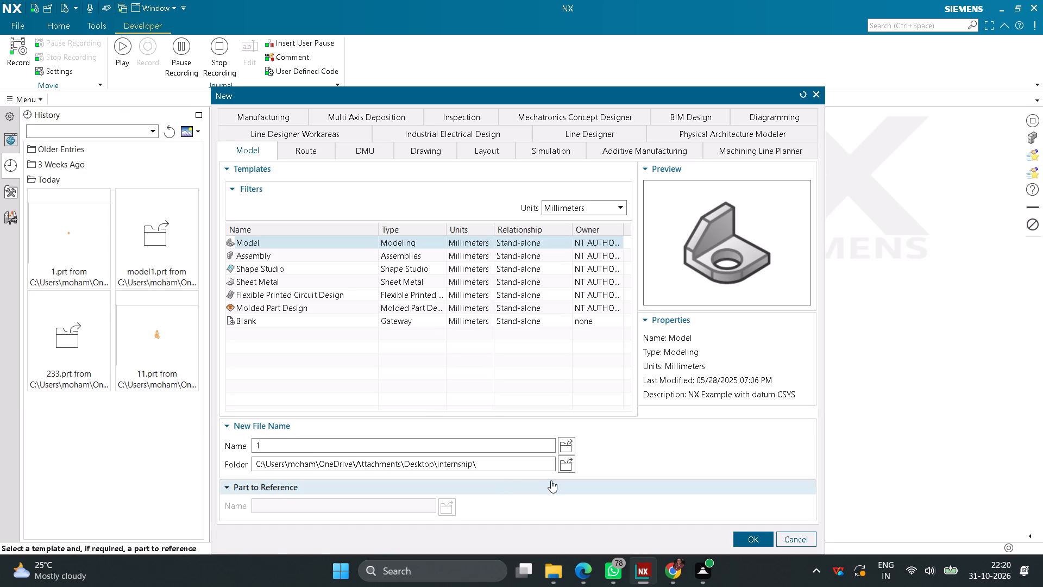
click(741, 535)
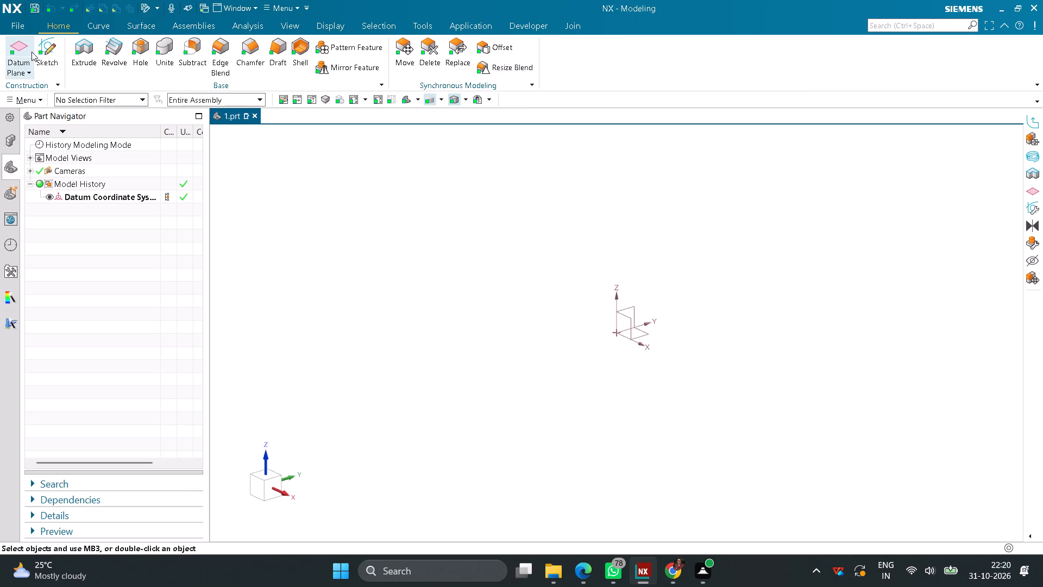
Create a sketch on the Front principal plane.
click(48, 52)
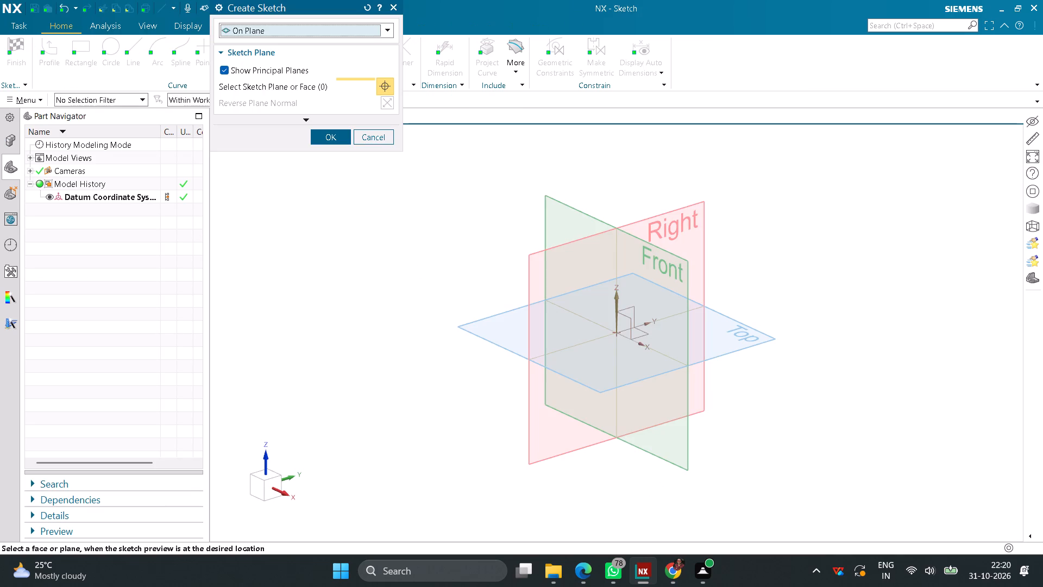
click(668, 461)
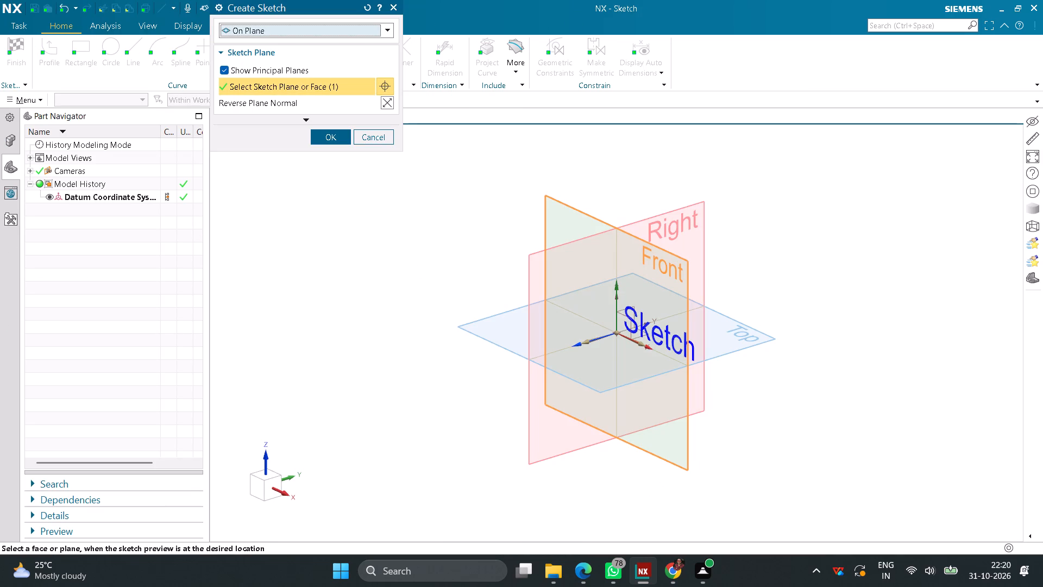
click(332, 136)
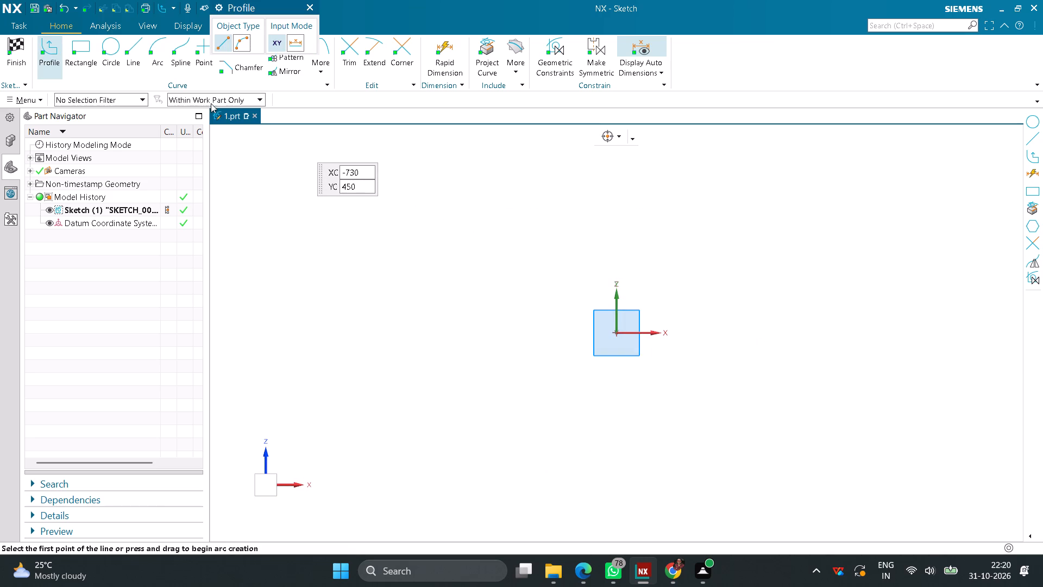
Sketch a centre-based arc at the origin with radius 45 mm and a 180° sweep, lying below the X axis.
click(156, 54)
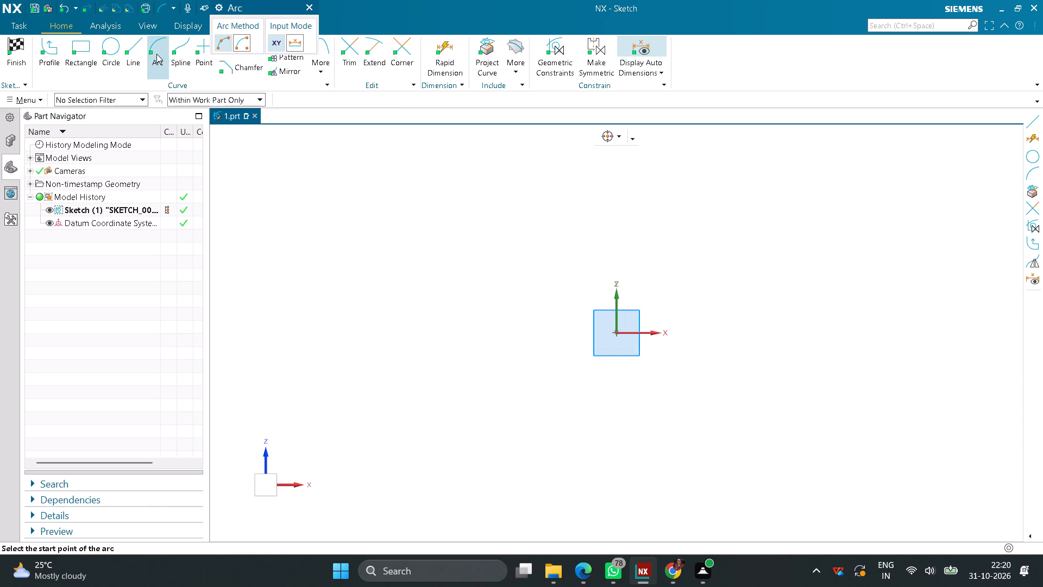
click(236, 47)
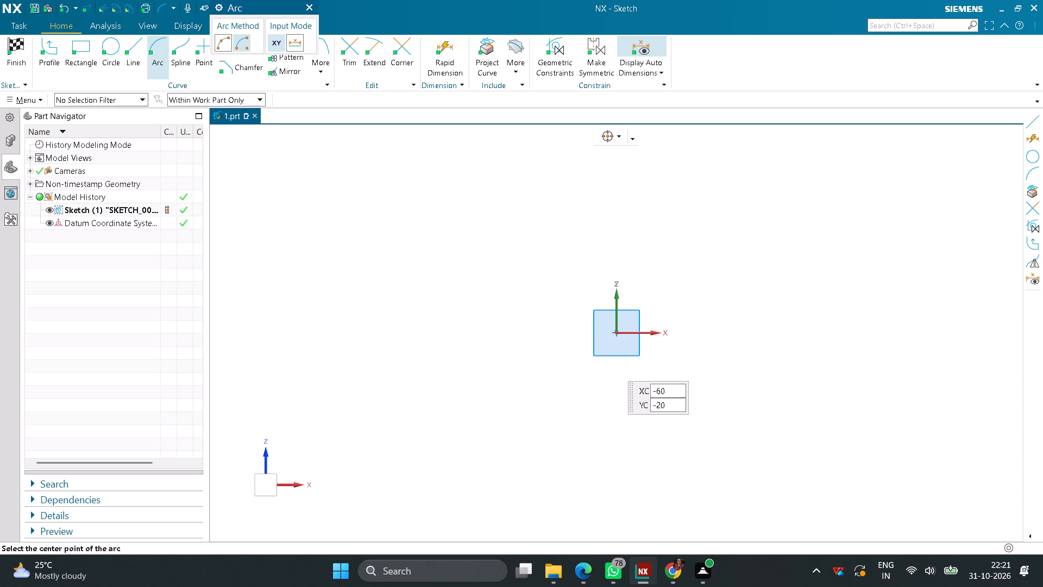
click(618, 333)
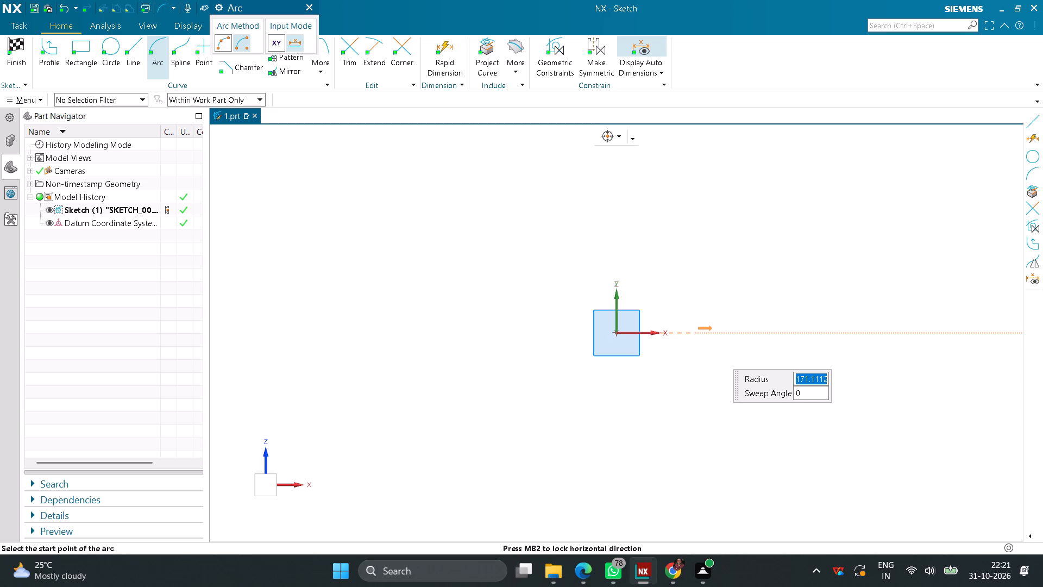
text(45)
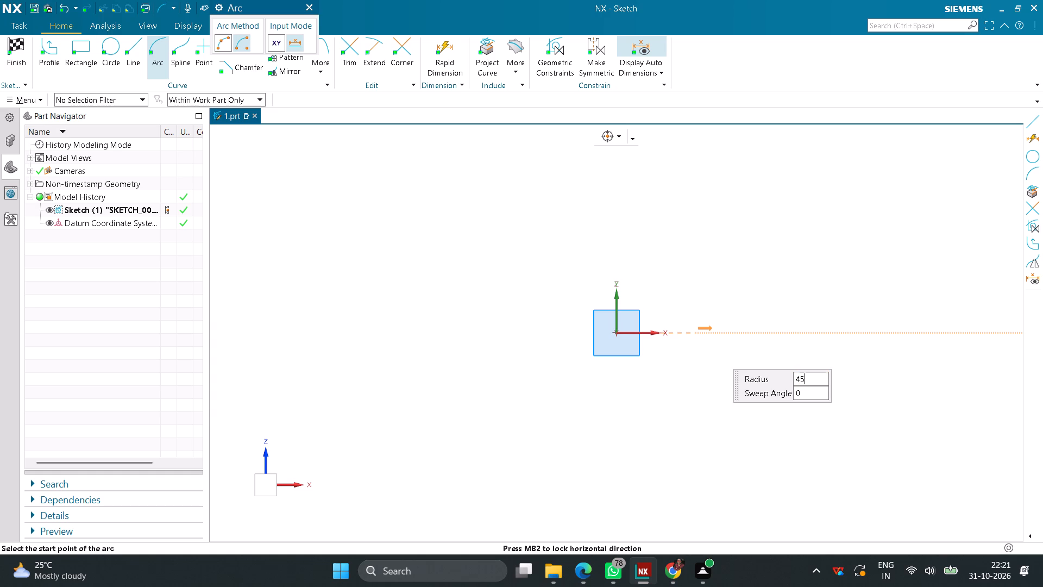
key(Return)
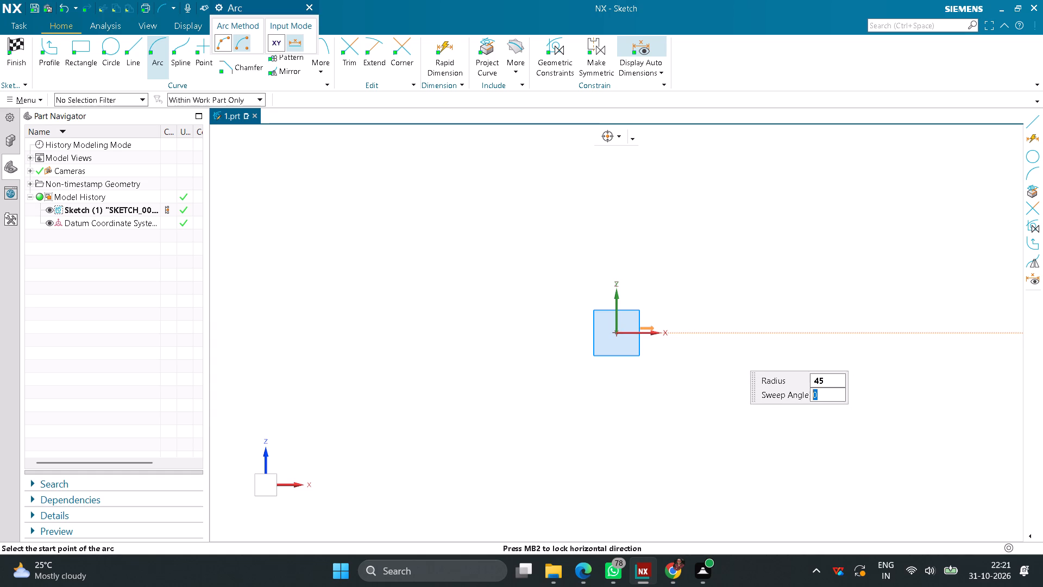
click(713, 333)
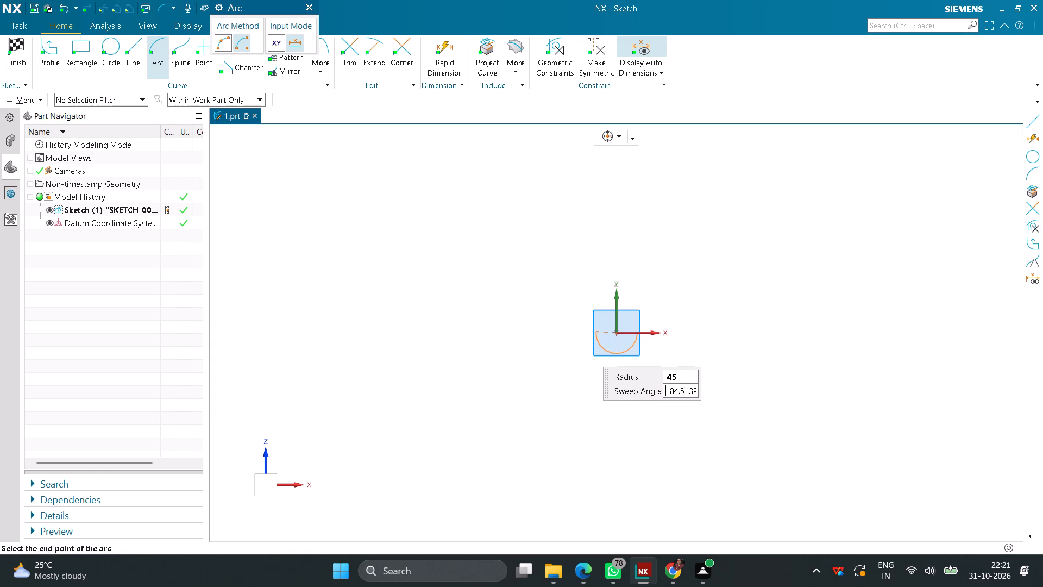
key(1)
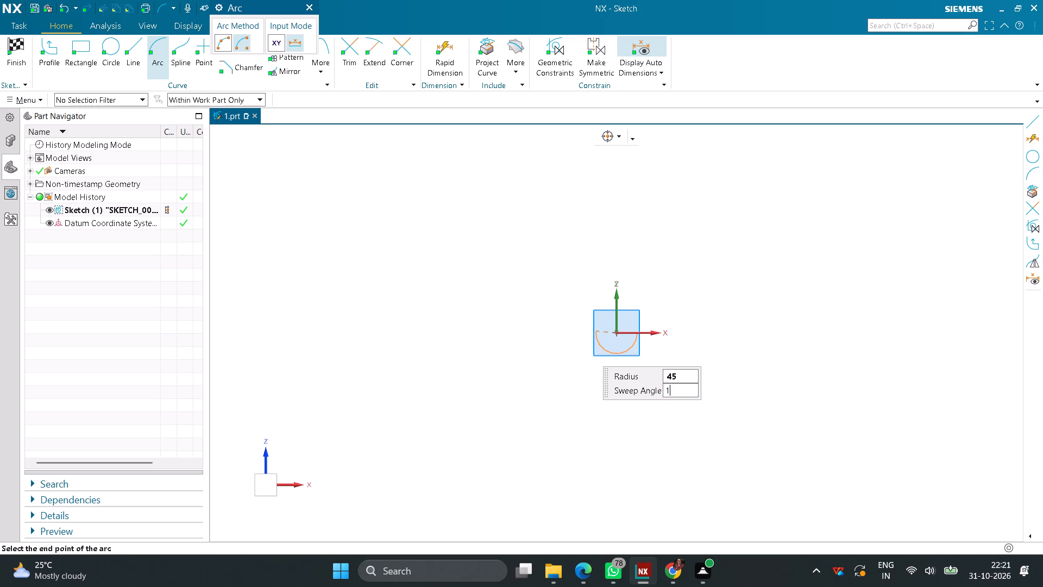
text(80)
key(Return)
key(Return)
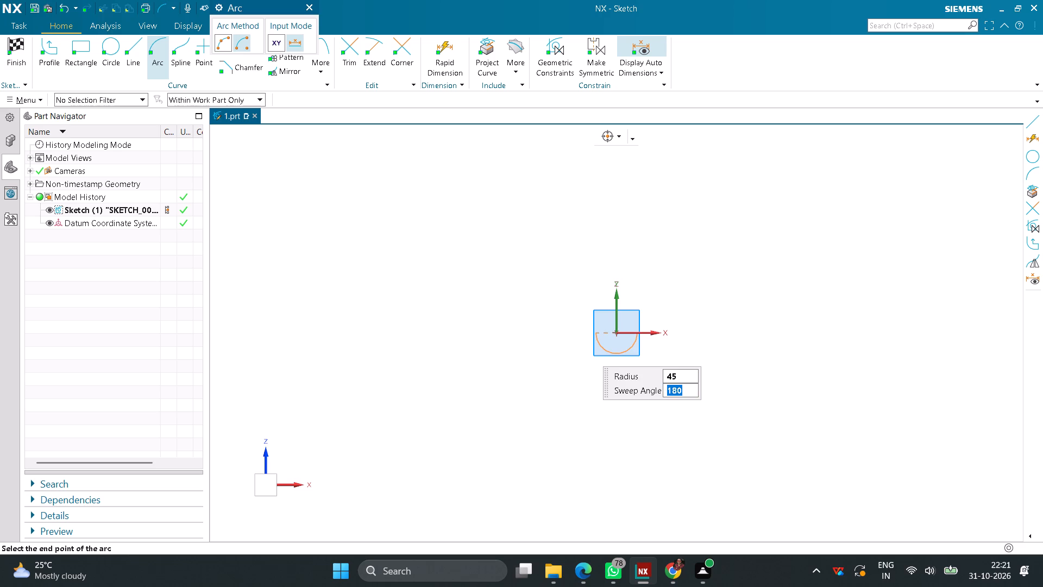
middle_click(524, 350)
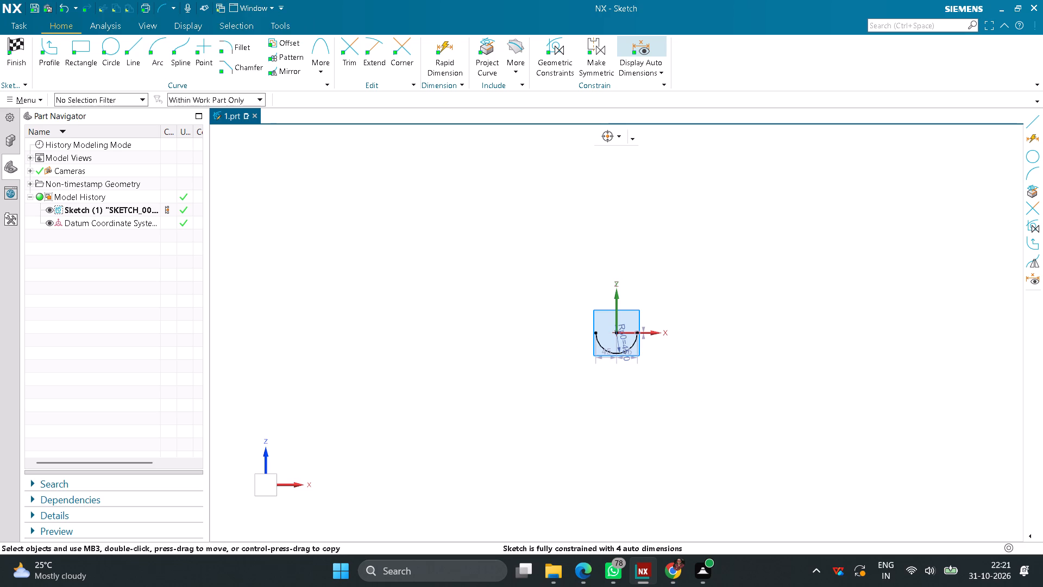
Turn off the display of automatic dimensions in the sketch.
scroll(643, 408, up, 1)
click(640, 45)
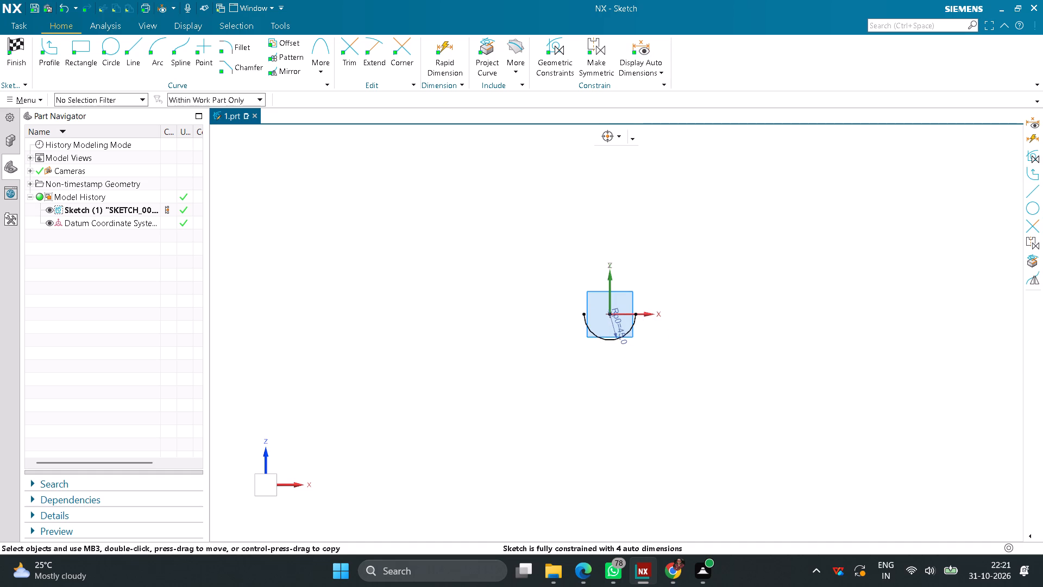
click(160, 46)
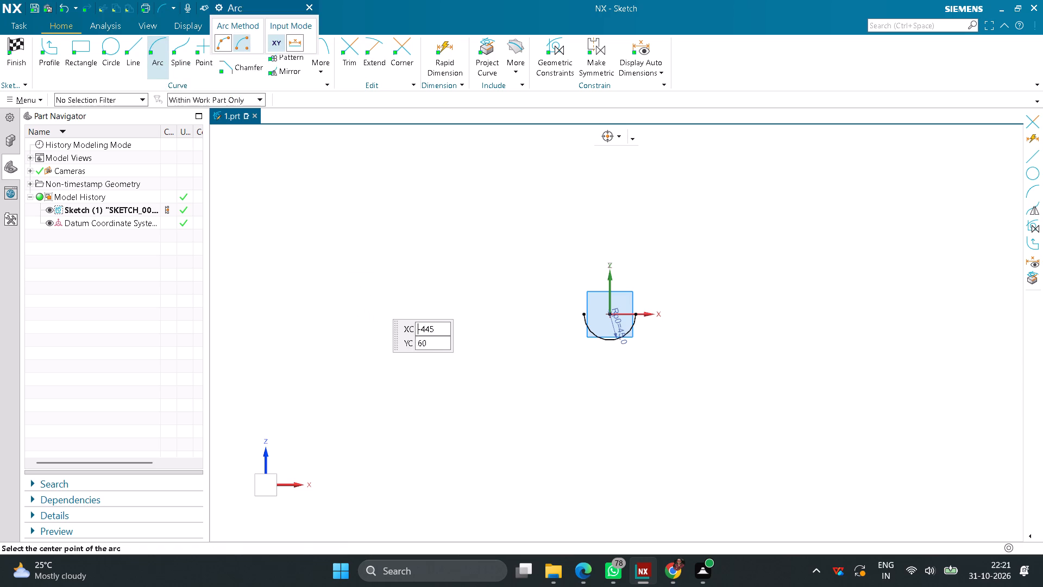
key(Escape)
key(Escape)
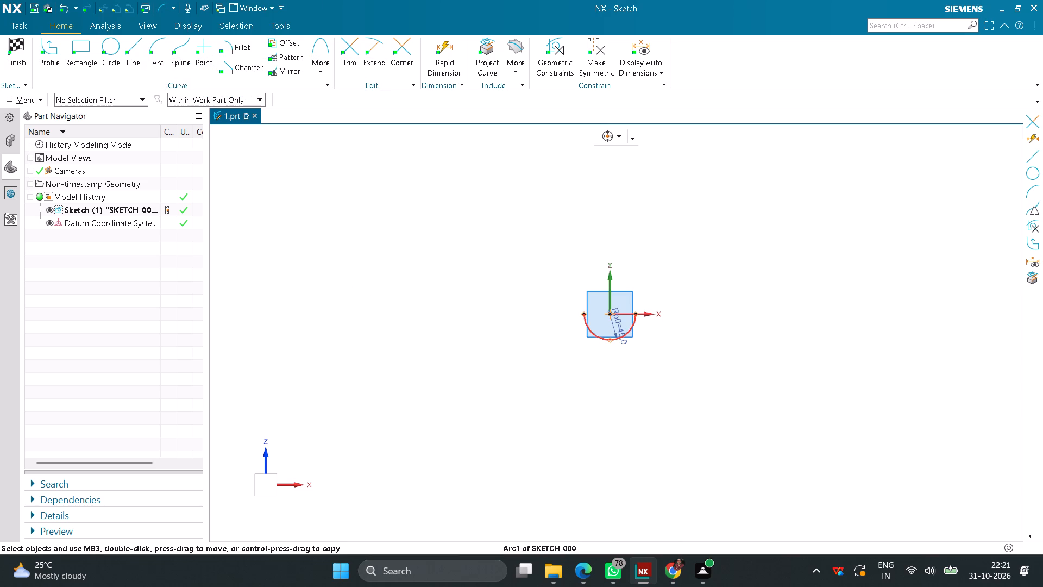
Pull the arc away from the origin and constrain its centre coincident with the sketch origin.
drag(595, 338, 609, 364)
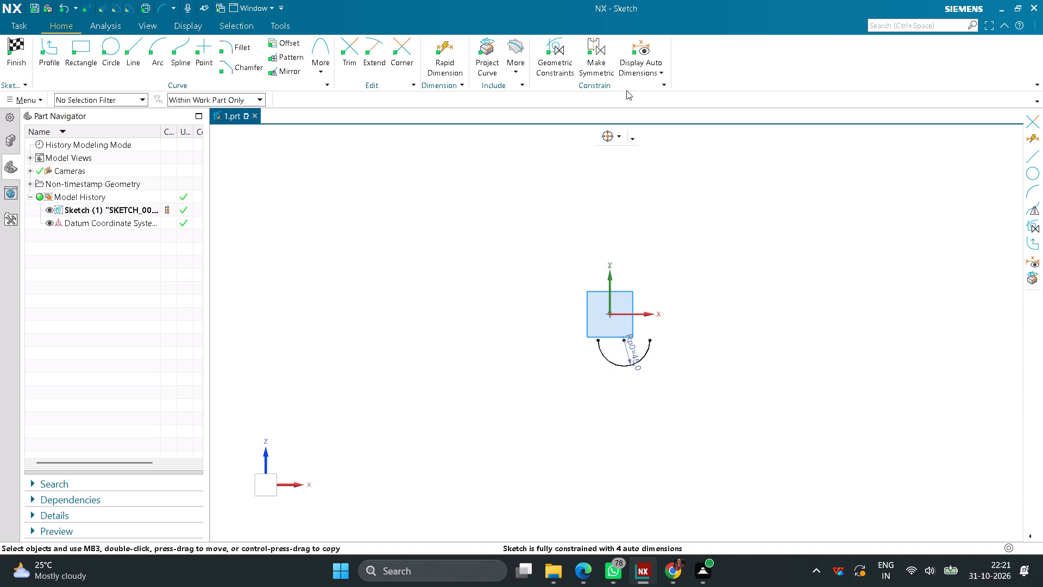
click(552, 55)
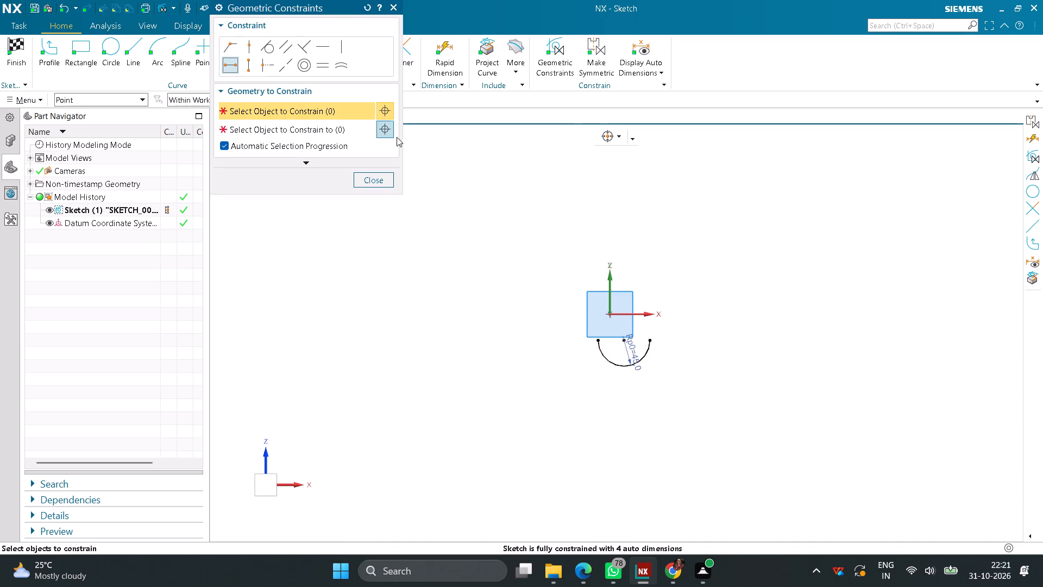
click(234, 48)
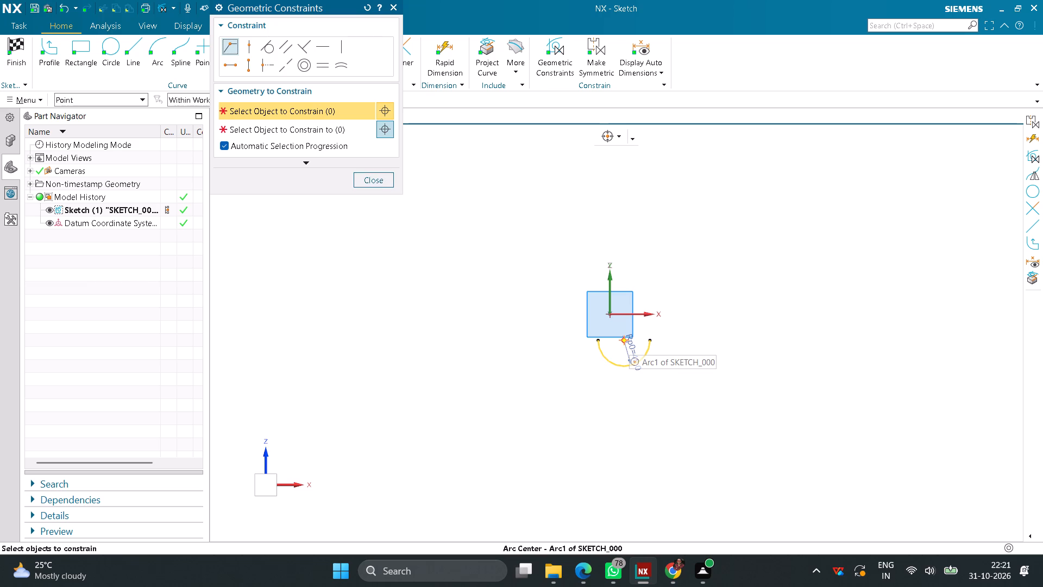
click(626, 341)
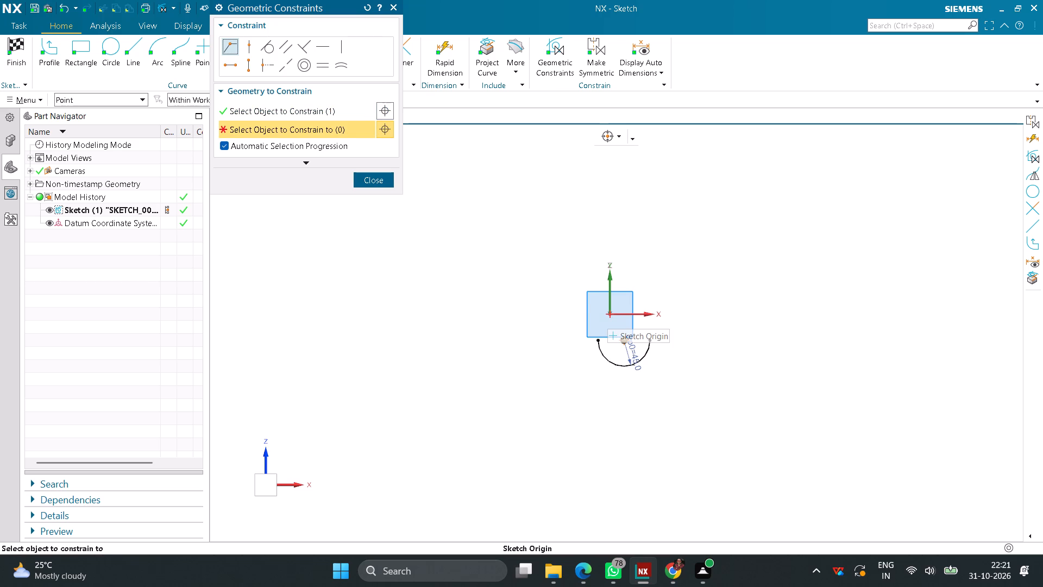
click(610, 314)
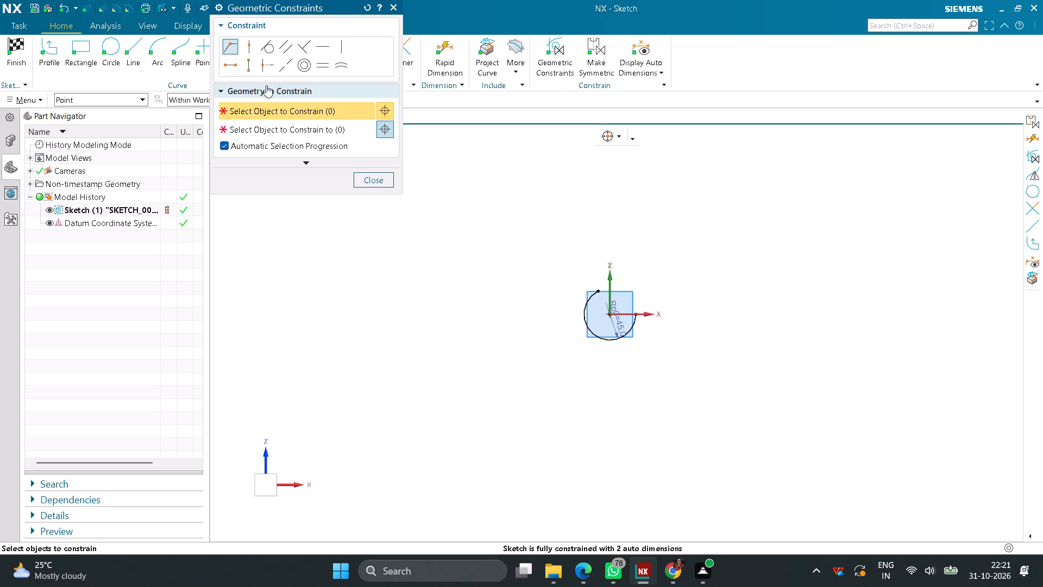
Apply horizontal alignment constraints between each of the arc's endpoints and its centre point.
click(236, 68)
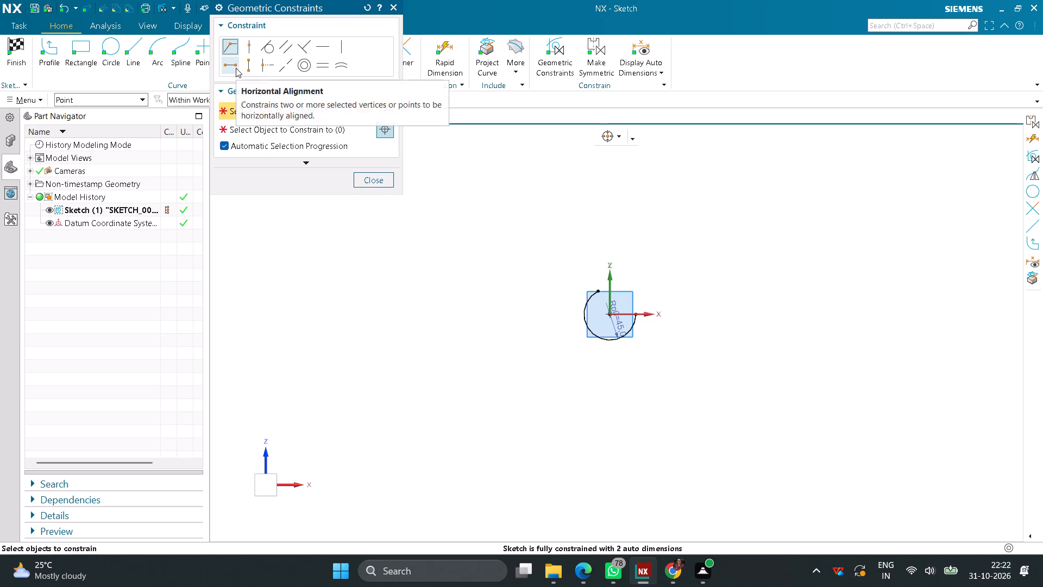
click(599, 289)
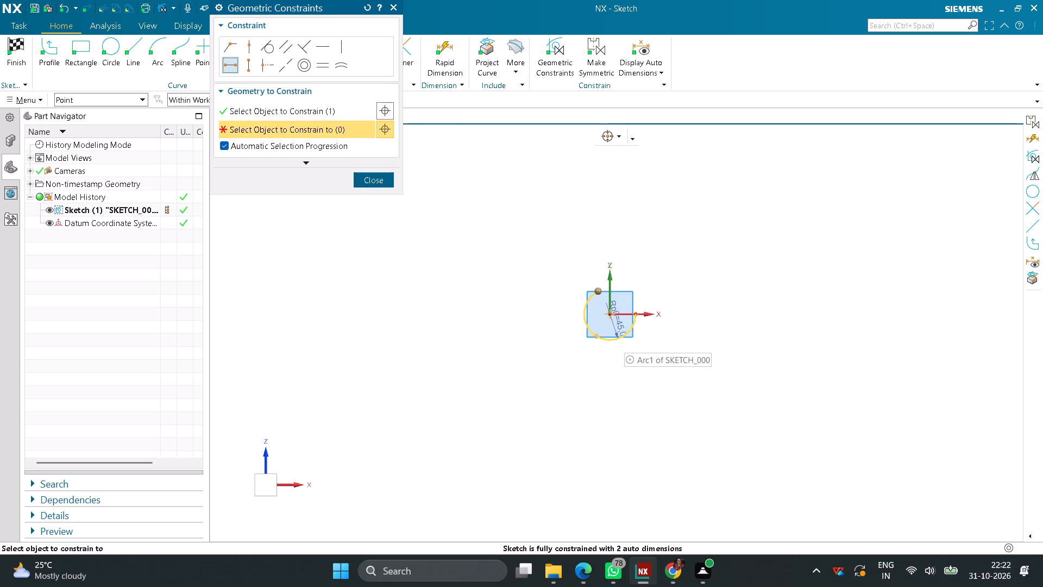
click(610, 312)
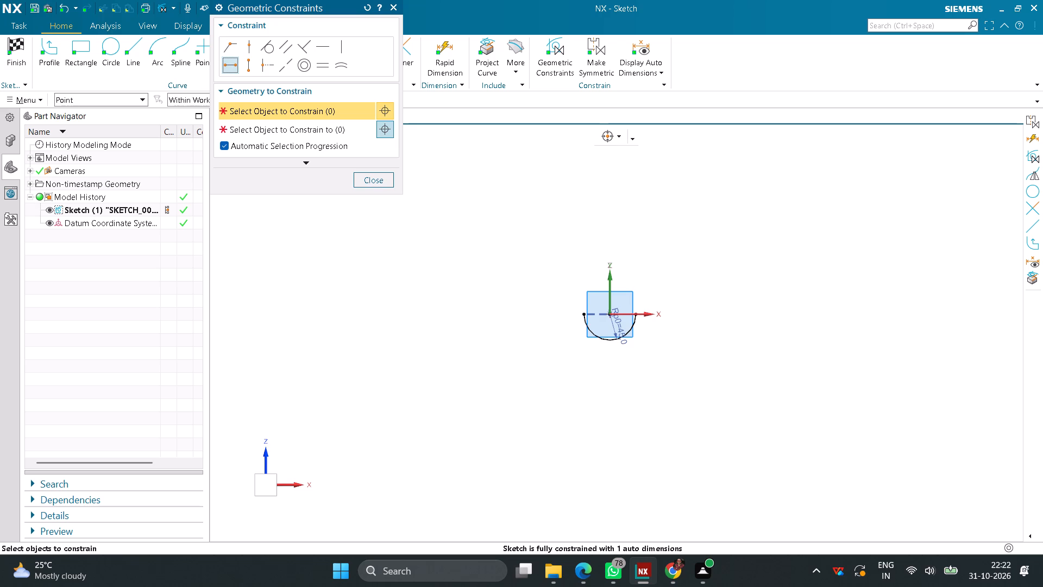
click(635, 314)
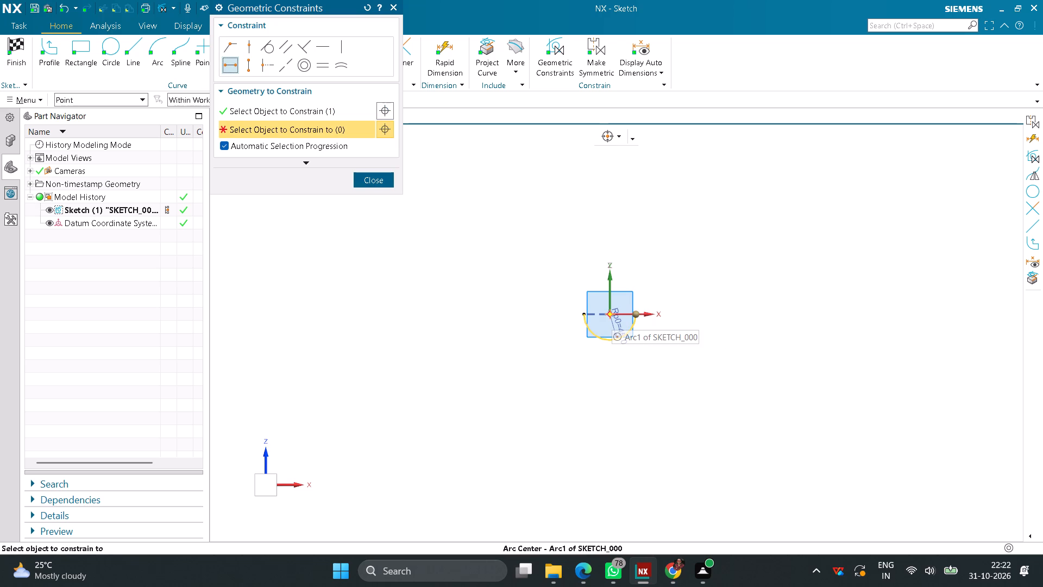
click(610, 314)
click(383, 185)
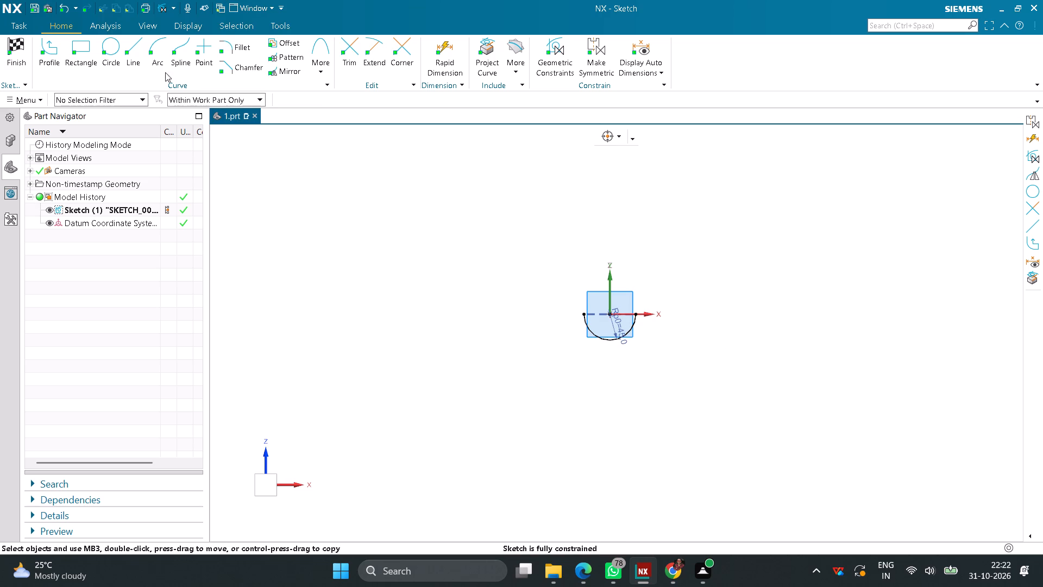
Sketch a second centre-based arc at the origin with radius 145 mm and a 180° sweep, lying below the X axis.
click(158, 59)
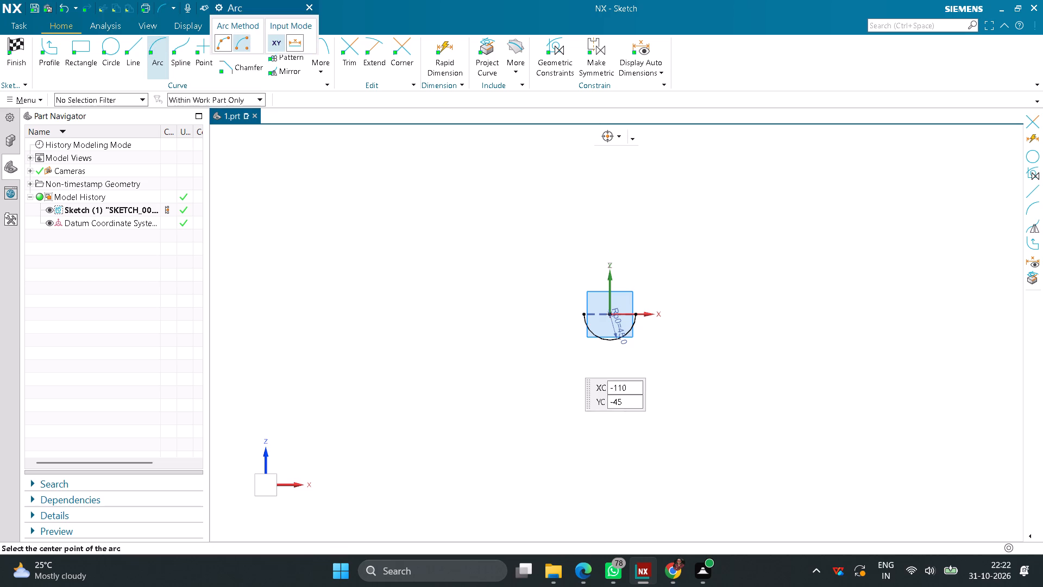
click(612, 315)
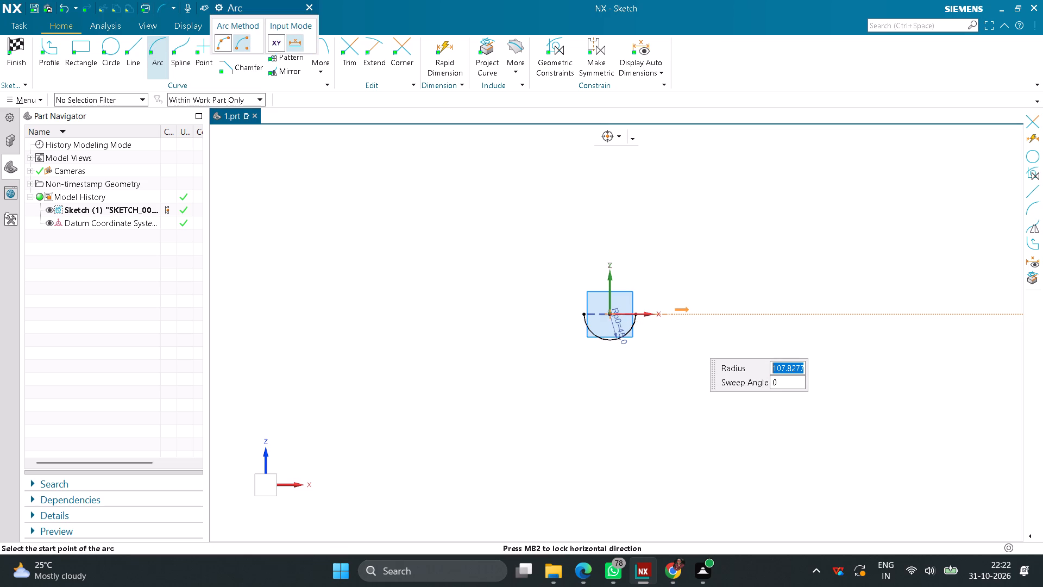
text(145)
key(Return)
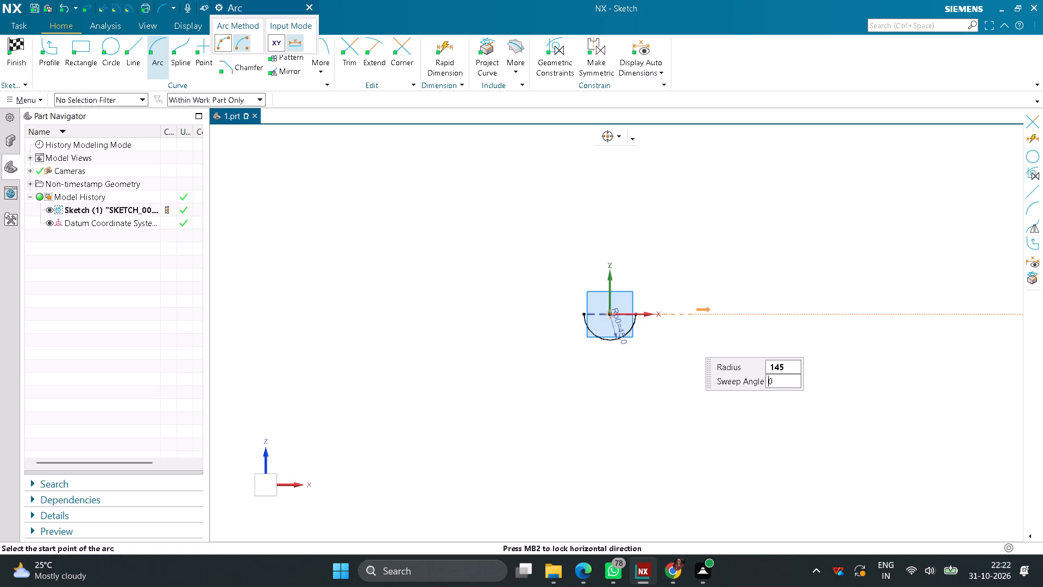
click(720, 314)
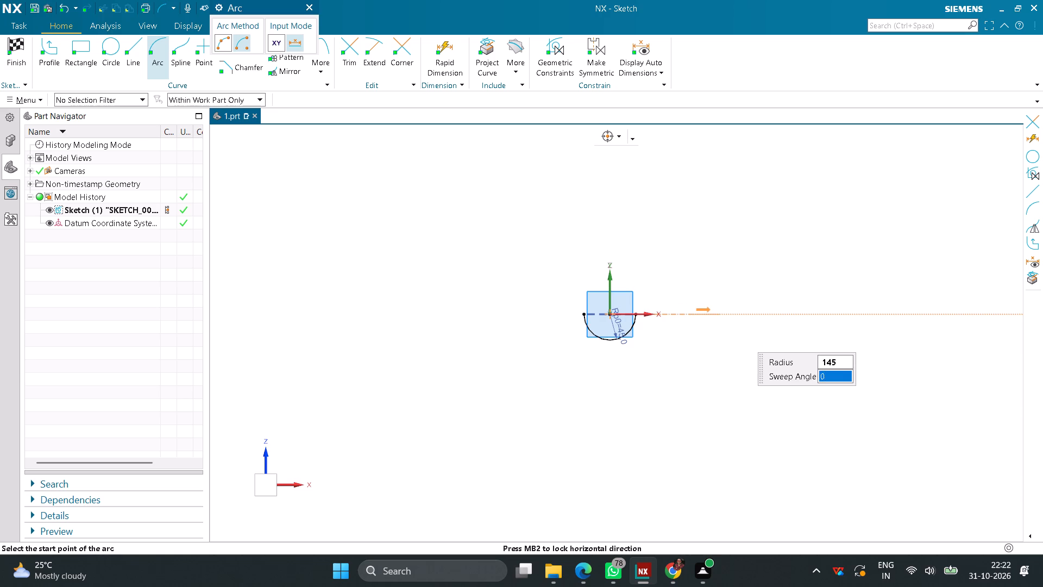
click(541, 314)
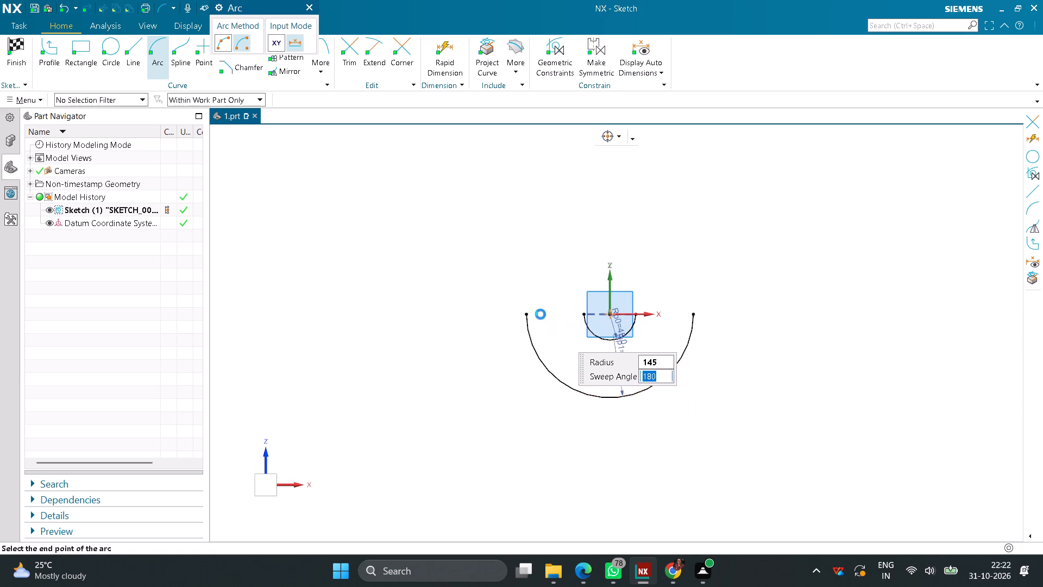
middle_click(550, 420)
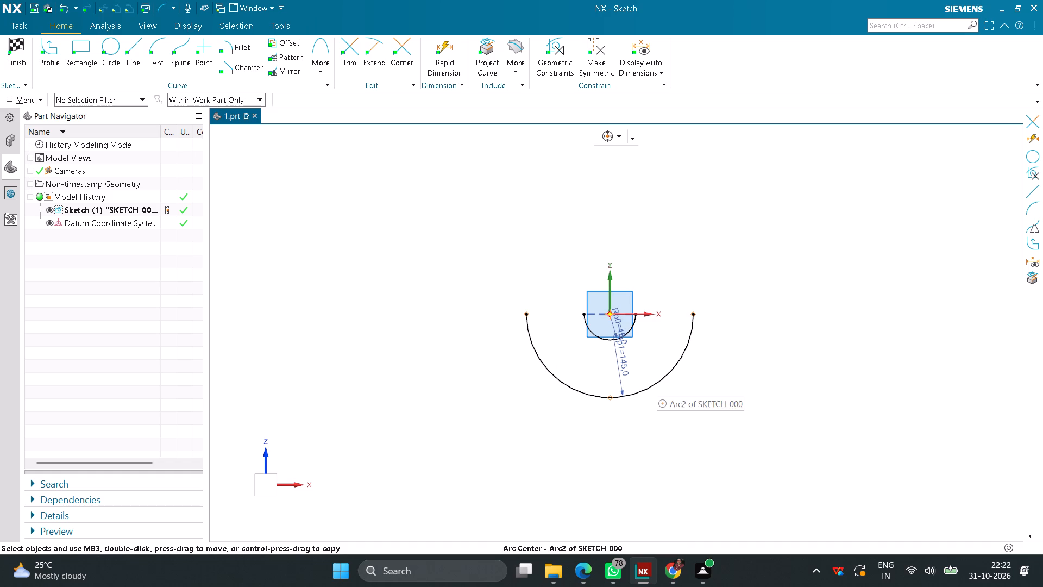
Constrain both endpoints of the 145 mm arc to be horizontally aligned with its centre at the origin, and finish the sketch.
drag(655, 381, 669, 399)
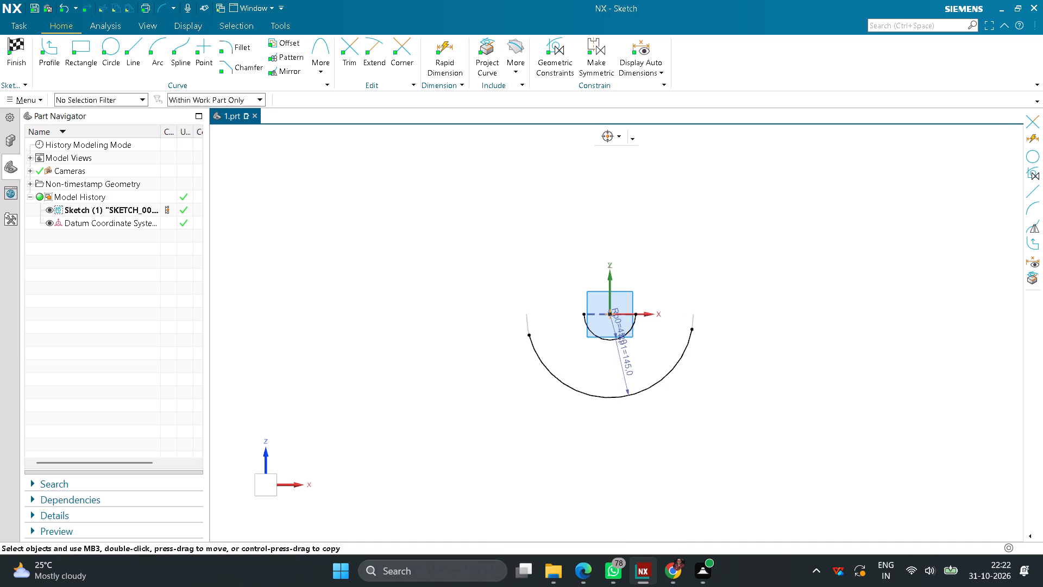
click(543, 57)
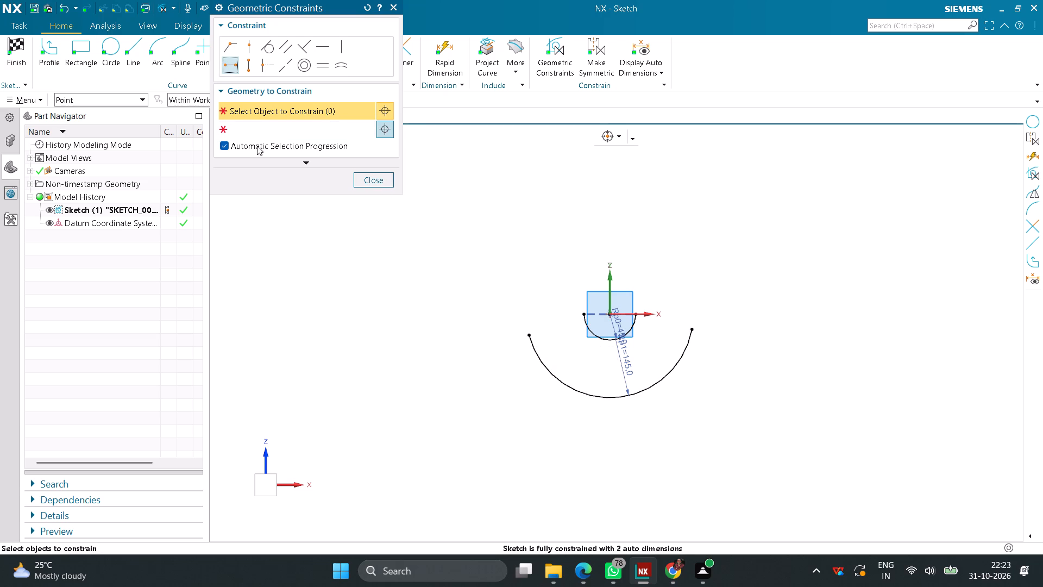
click(225, 145)
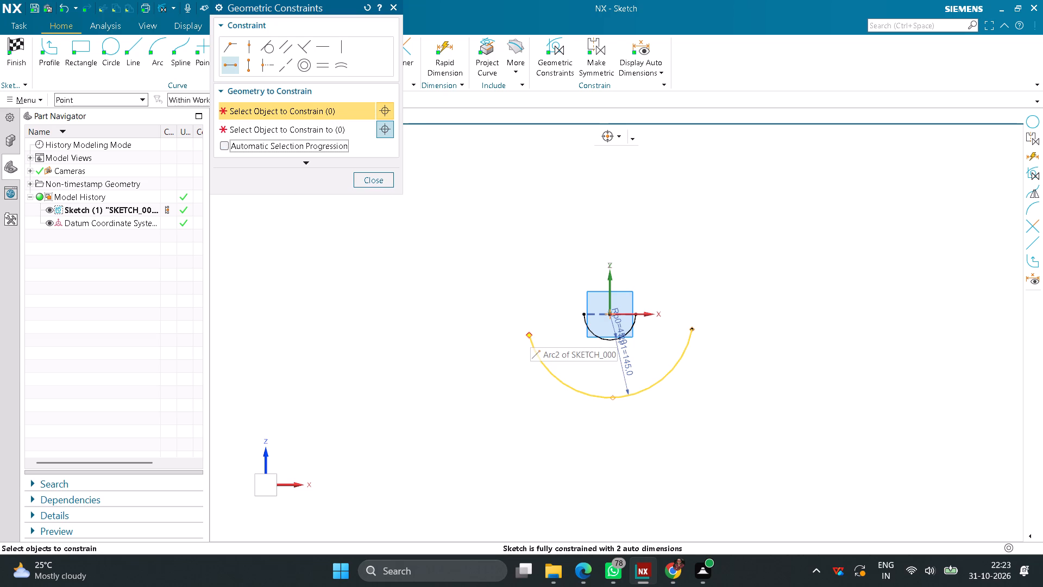
click(530, 333)
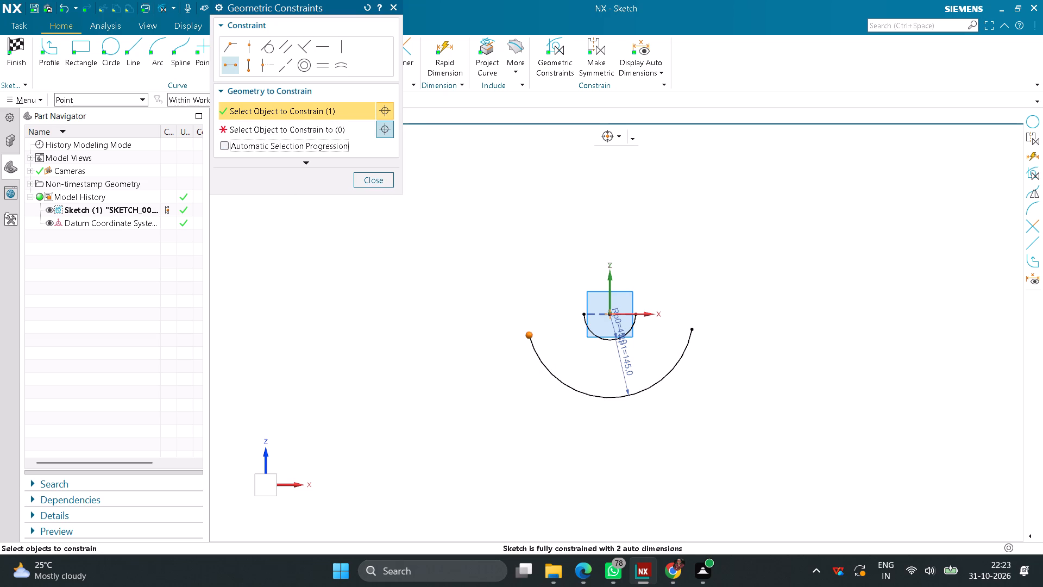
click(693, 328)
click(297, 132)
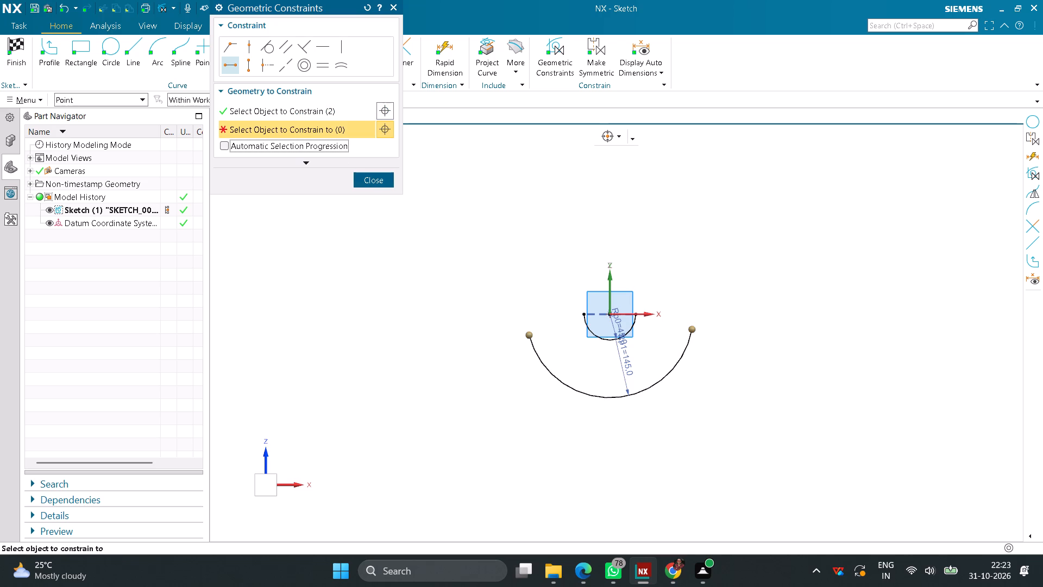
click(610, 314)
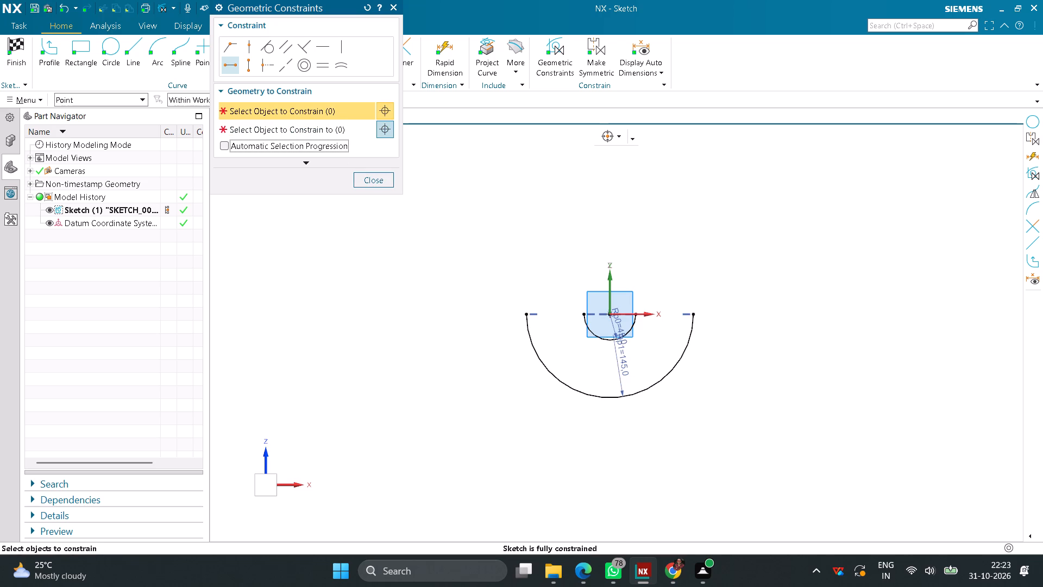
click(374, 176)
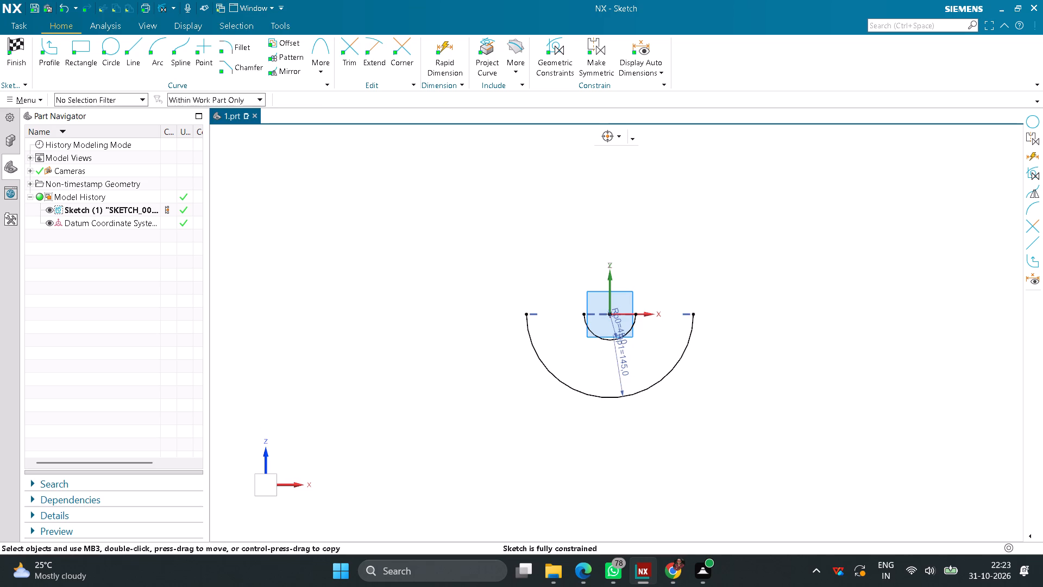
click(19, 40)
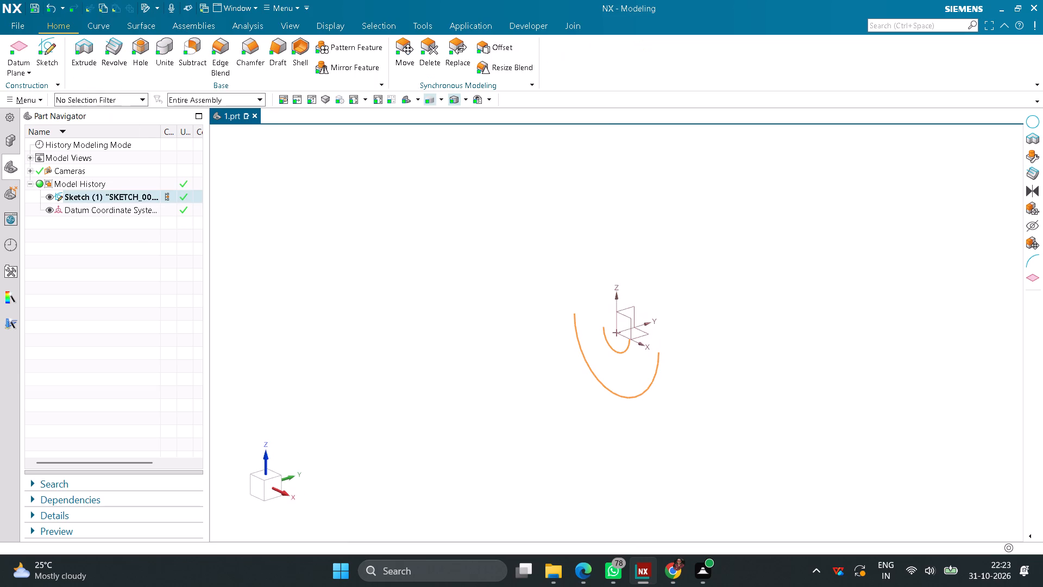
Create a new sketch on the Top plane.
click(53, 51)
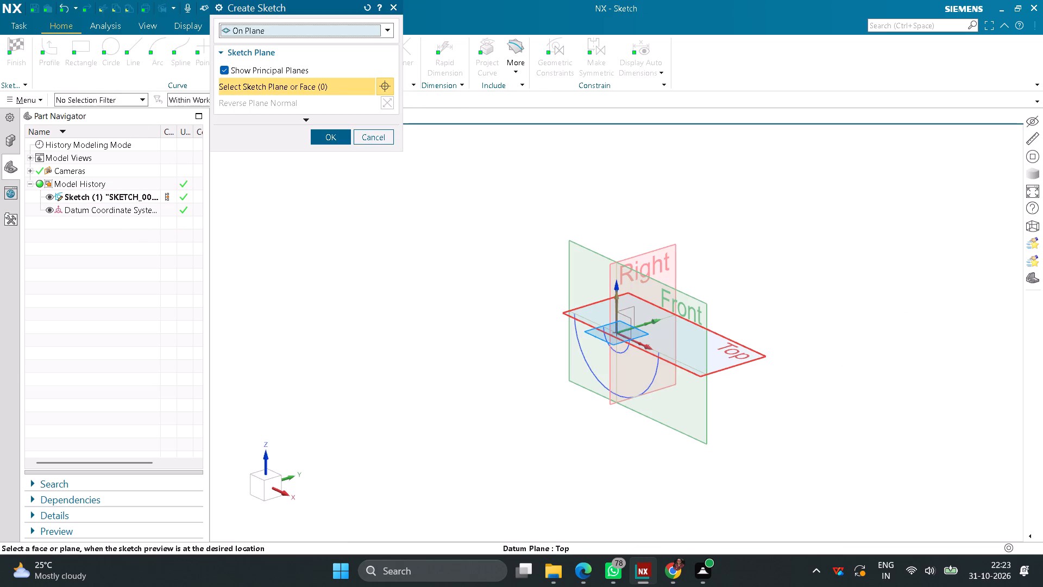
click(750, 361)
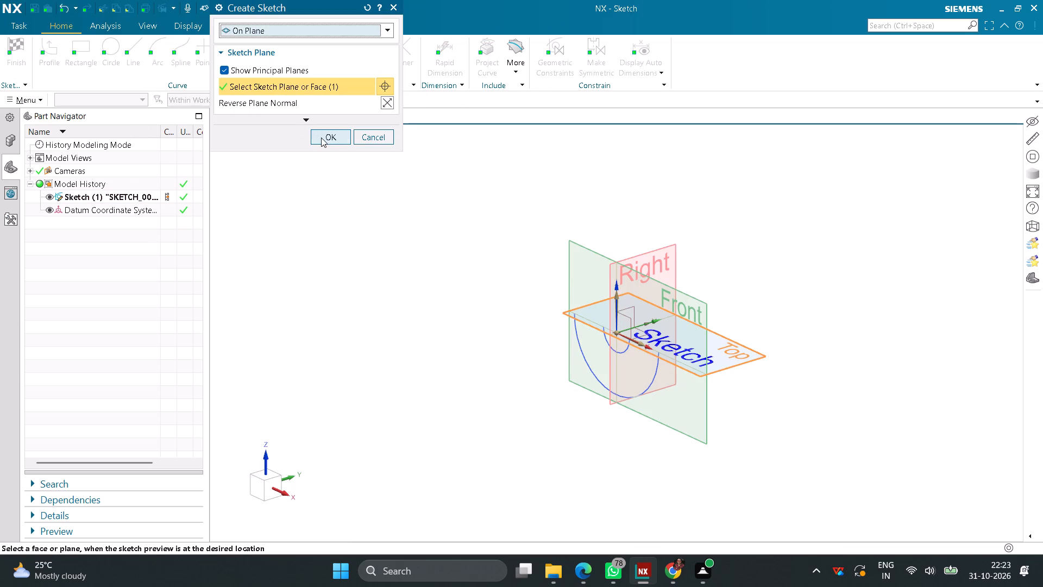
click(321, 138)
Sketch a circle about 51 mm in diameter, centred on the positive X axis between the ends of the two arcs.
scroll(664, 322, up, 3)
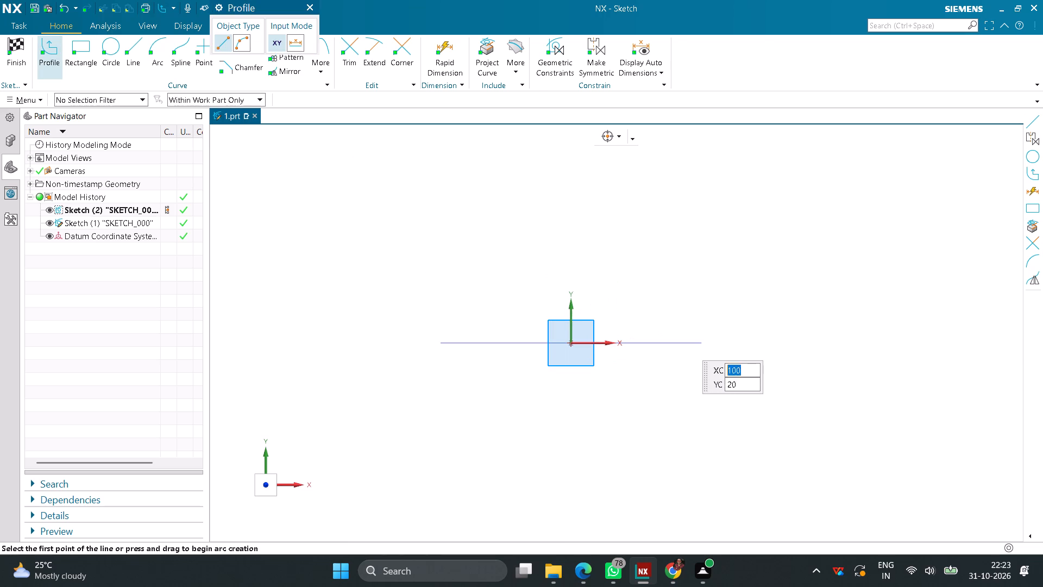
click(117, 52)
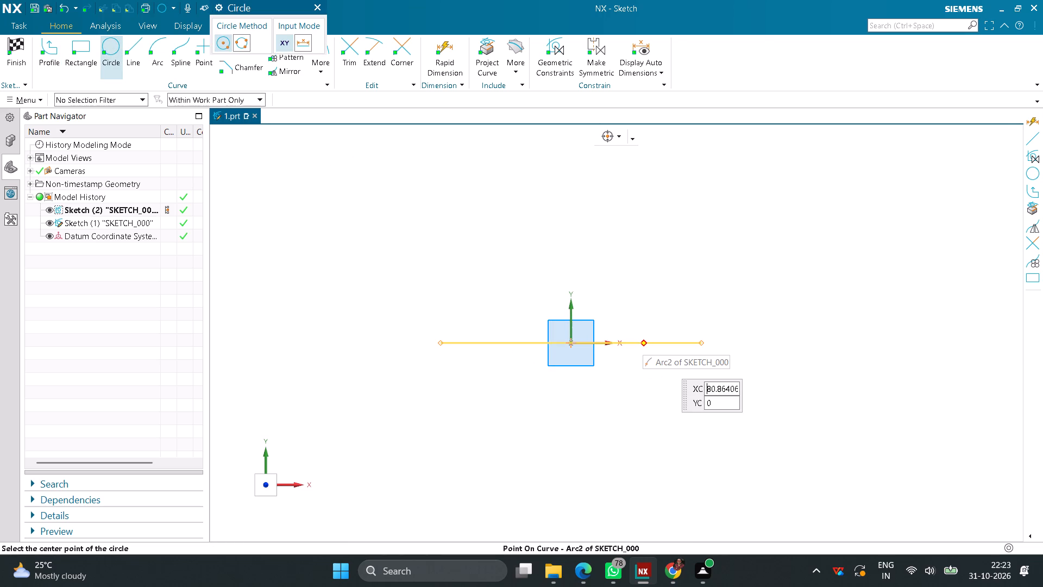
click(648, 342)
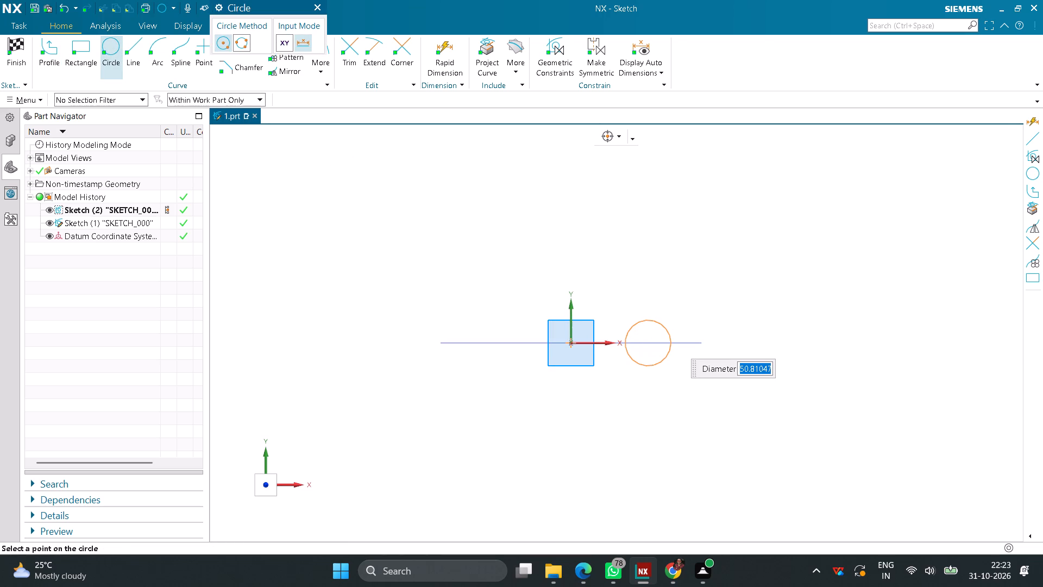
click(653, 321)
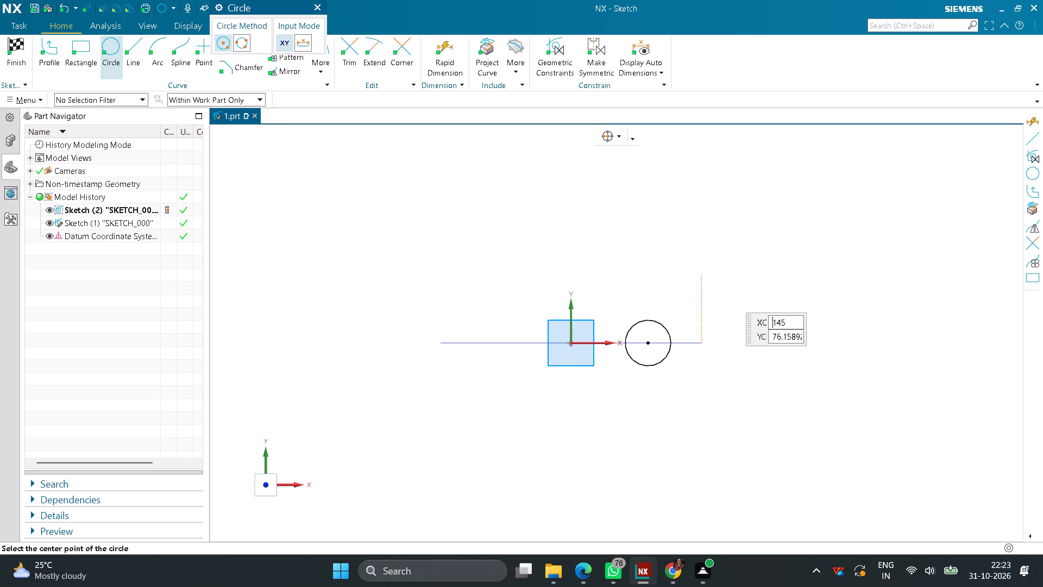
middle_click(708, 274)
Apply Point on Curve constraints so the circle passes through the outer arc's endpoint and the inner arc's endpoint on the positive X side.
middle_drag(704, 268, 651, 279)
scroll(704, 268, up, 1)
right_drag(704, 268, 651, 279)
middle_drag(662, 277, 663, 277)
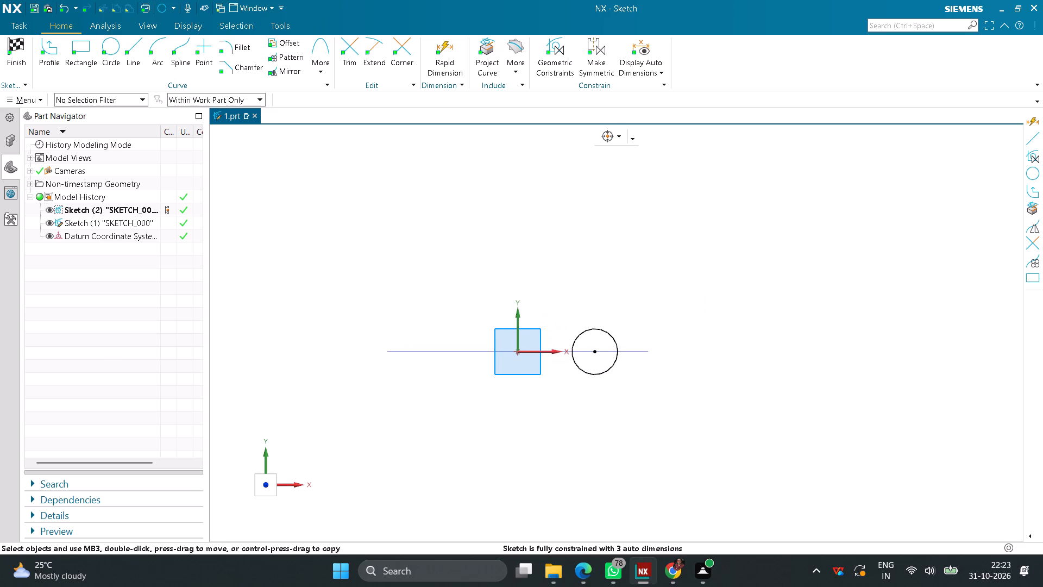
middle_drag(663, 277, 626, 299)
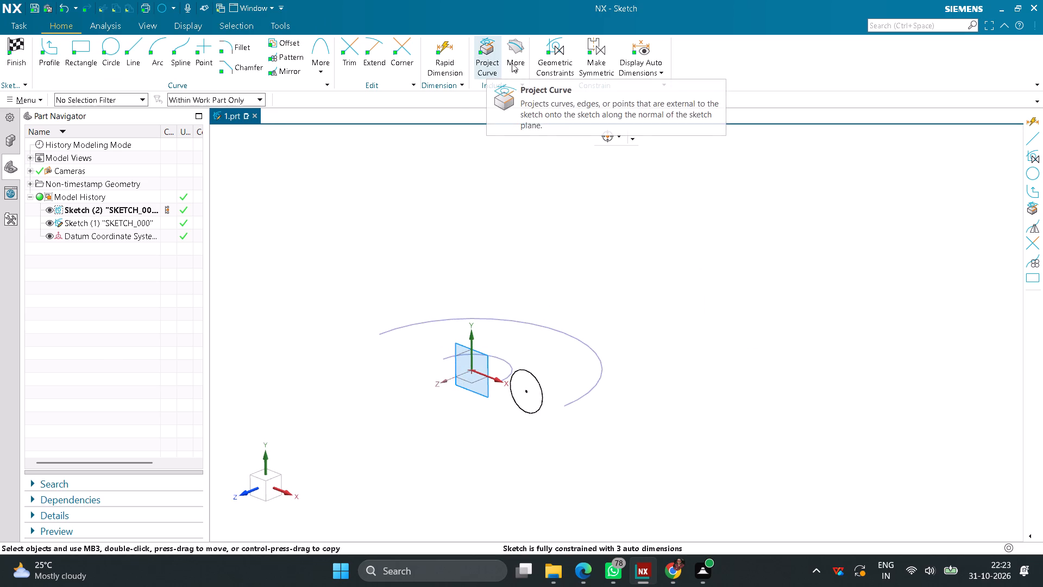
click(549, 59)
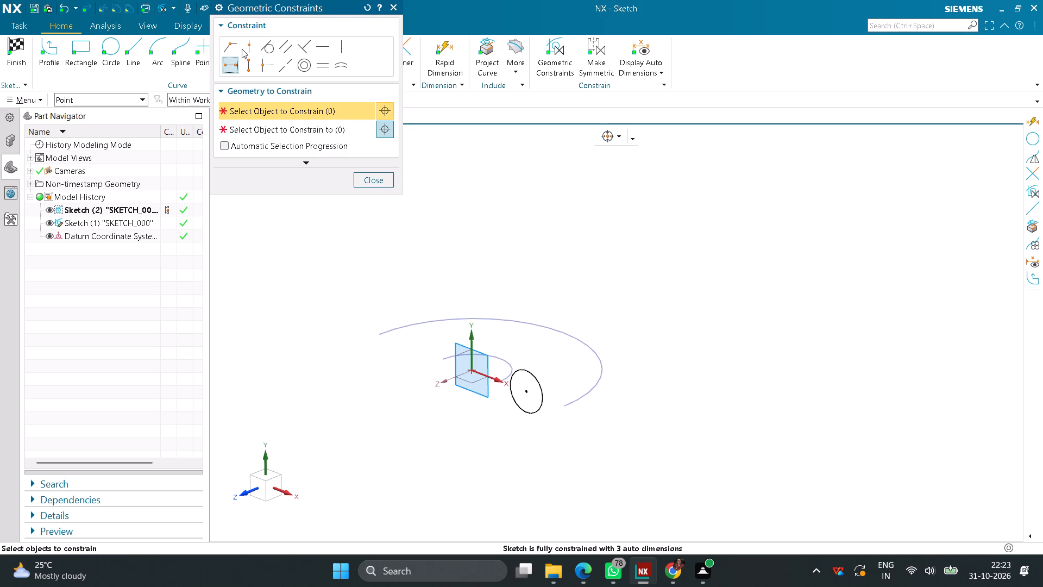
click(244, 48)
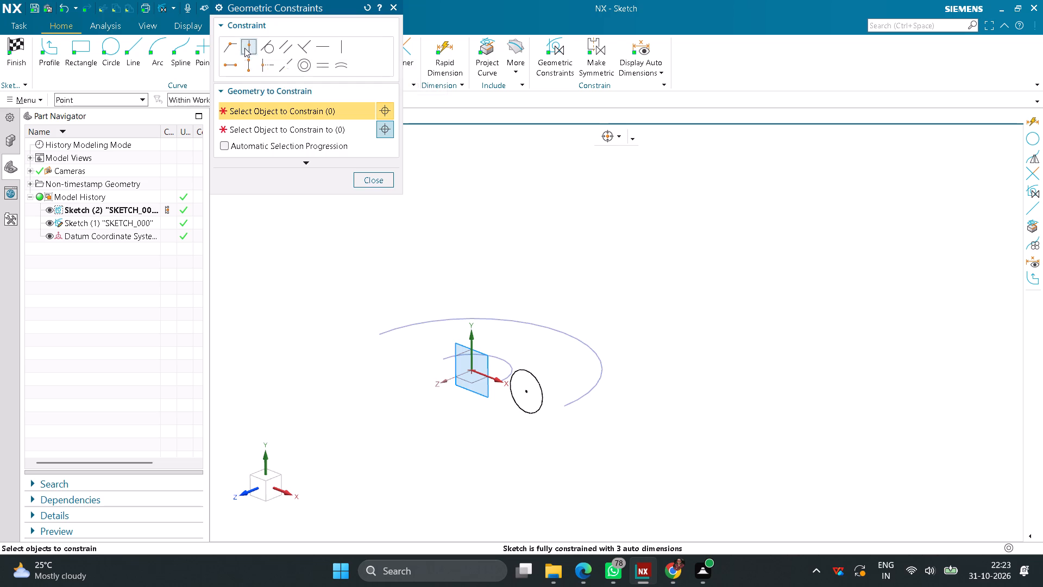
click(538, 379)
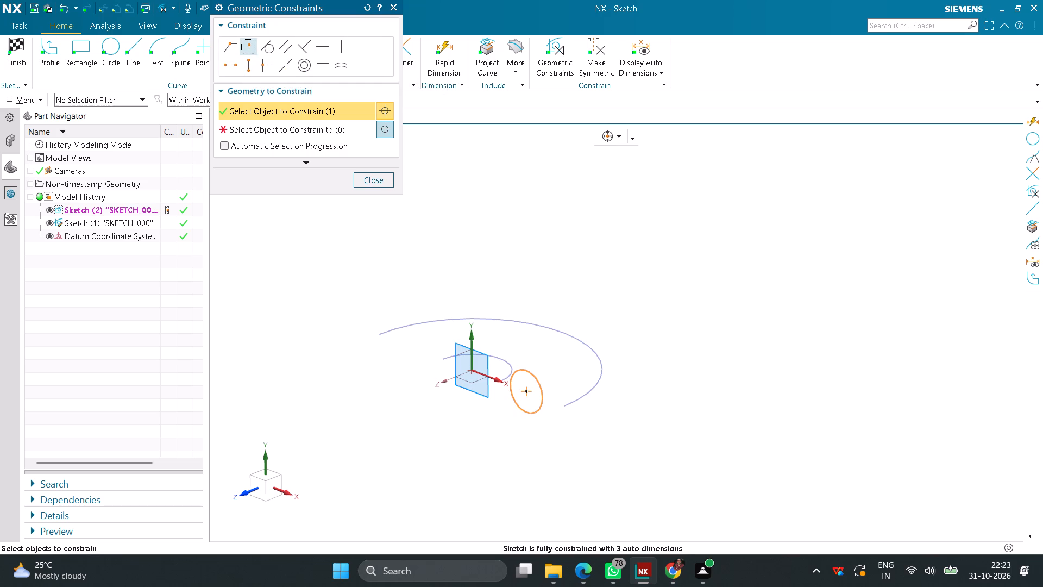
click(274, 135)
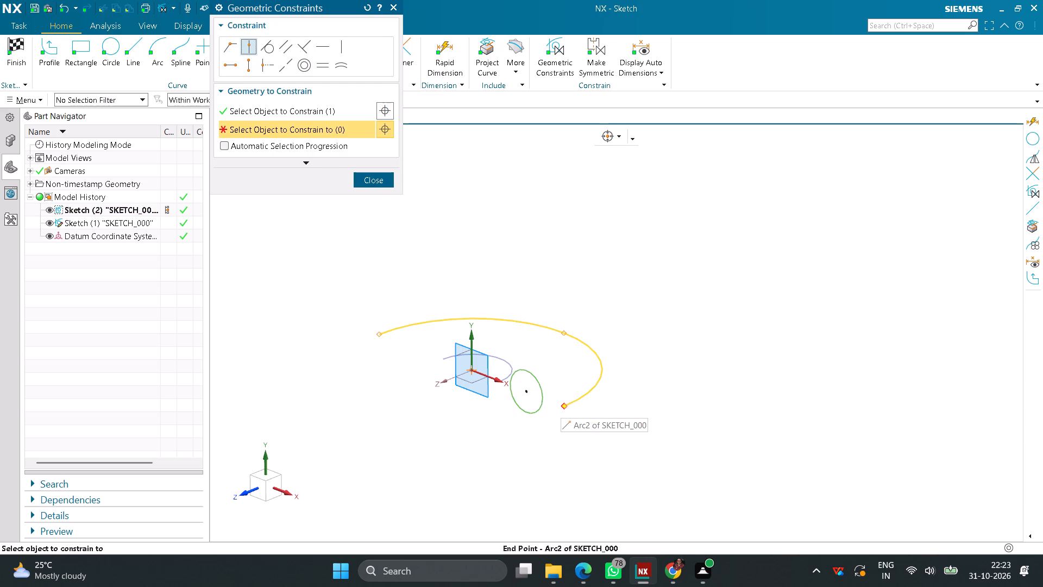
click(563, 405)
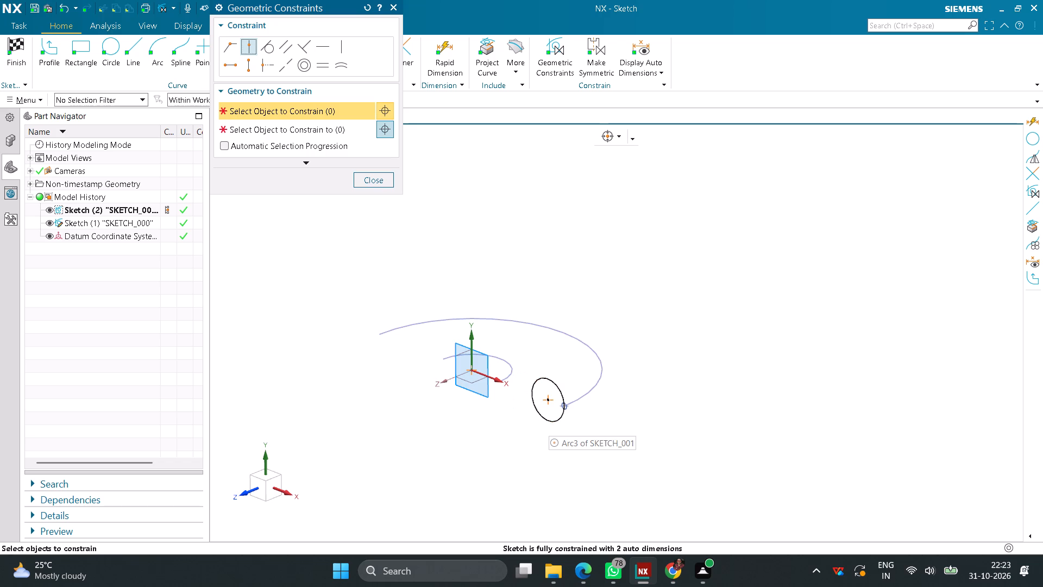
click(530, 386)
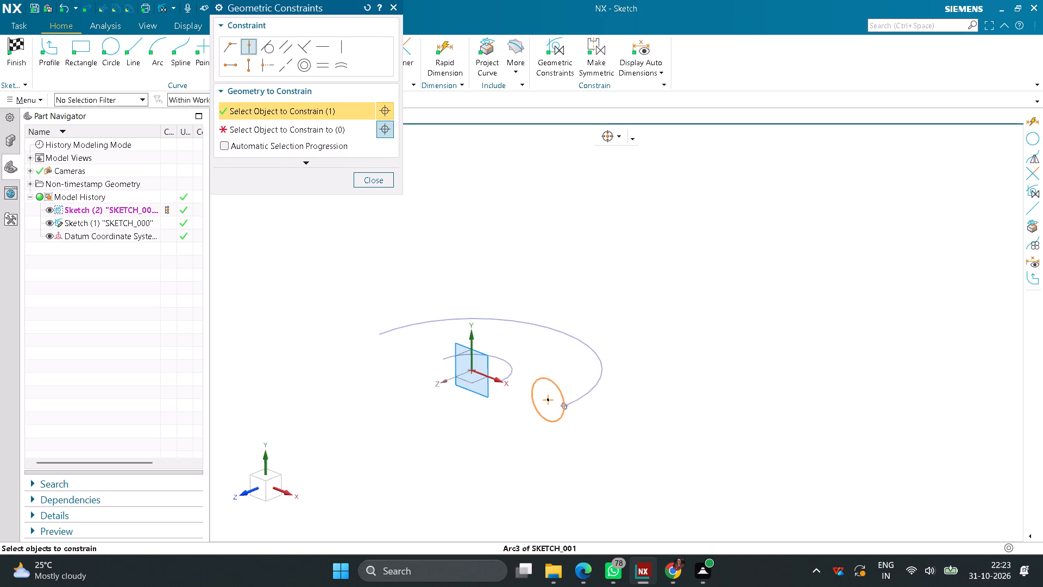
click(272, 136)
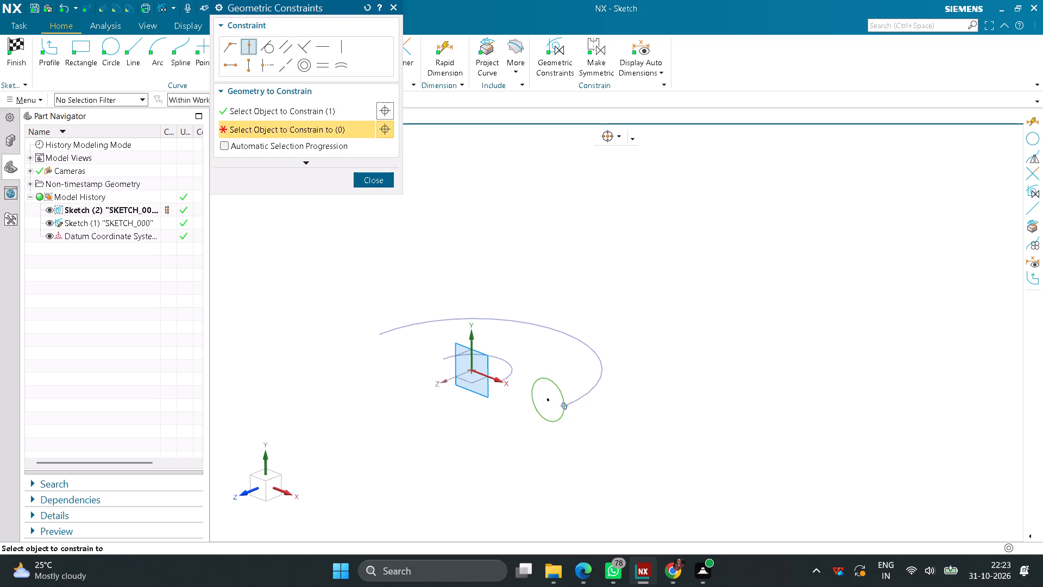
click(501, 383)
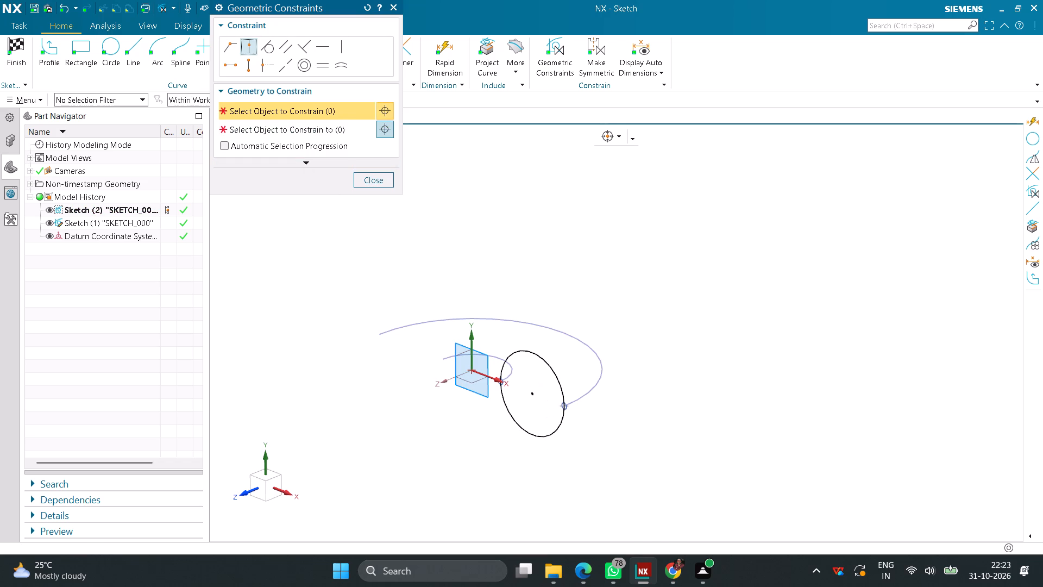
click(363, 182)
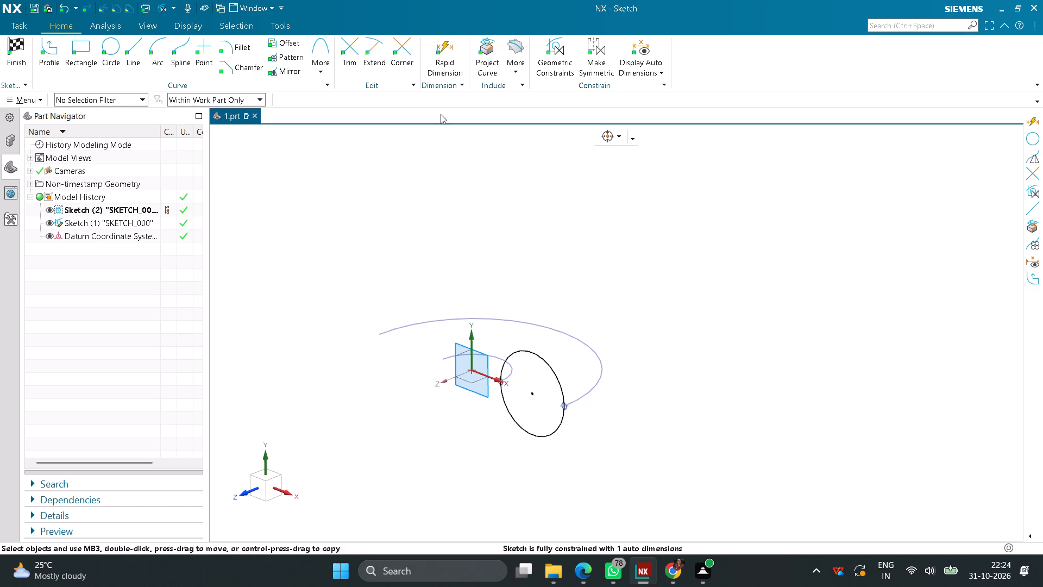
Add a diameter dimension to the circle with Rapid Dimension, keeping its inferred value, and finish the sketch.
click(449, 69)
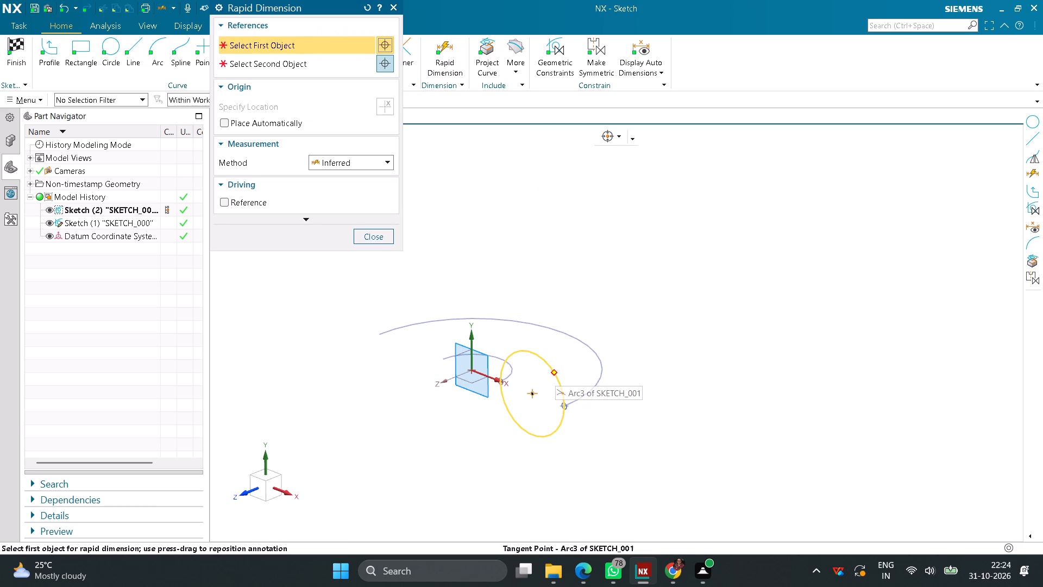
click(555, 372)
click(631, 320)
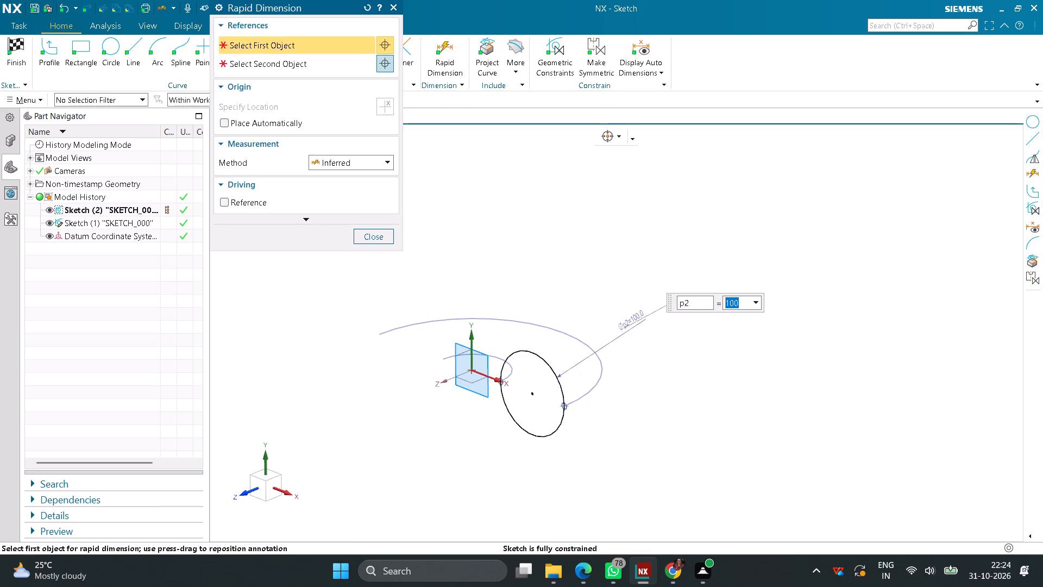
click(376, 241)
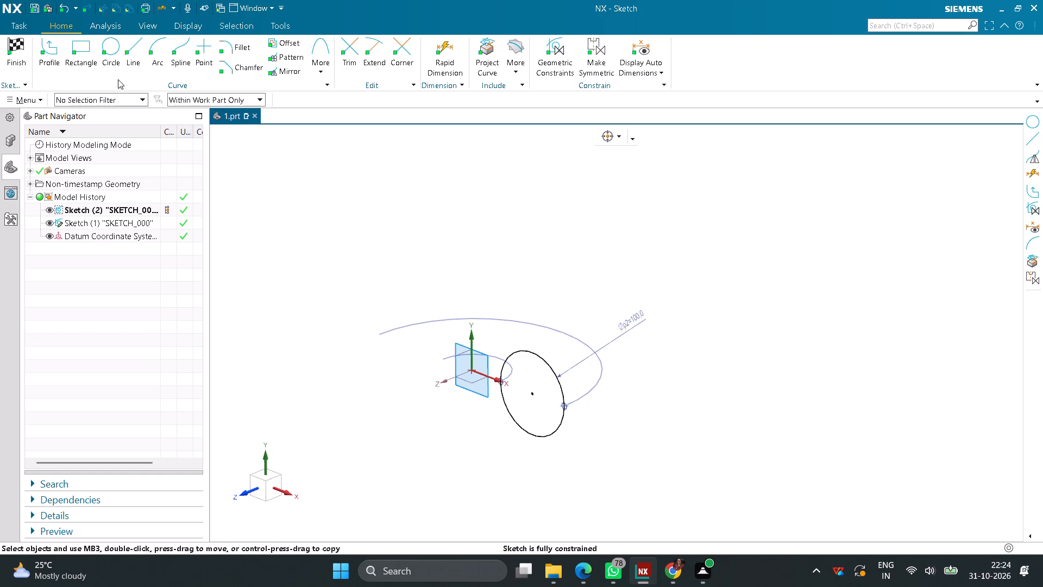
click(18, 52)
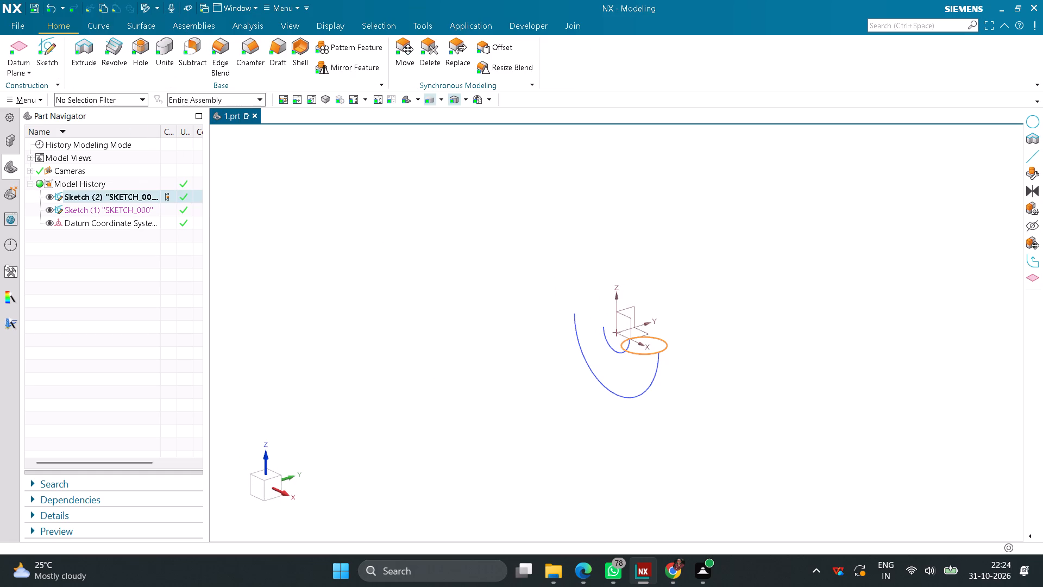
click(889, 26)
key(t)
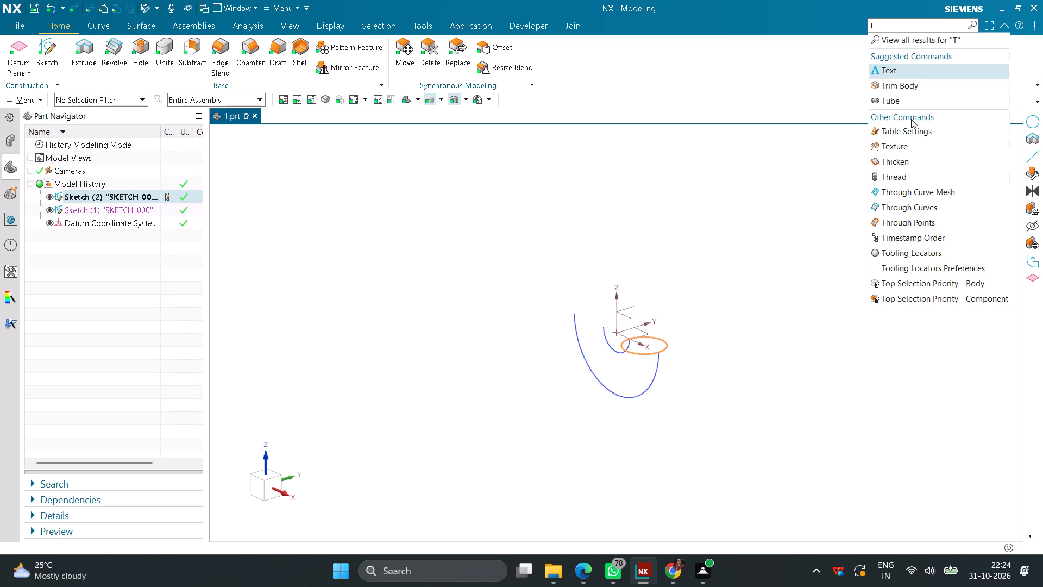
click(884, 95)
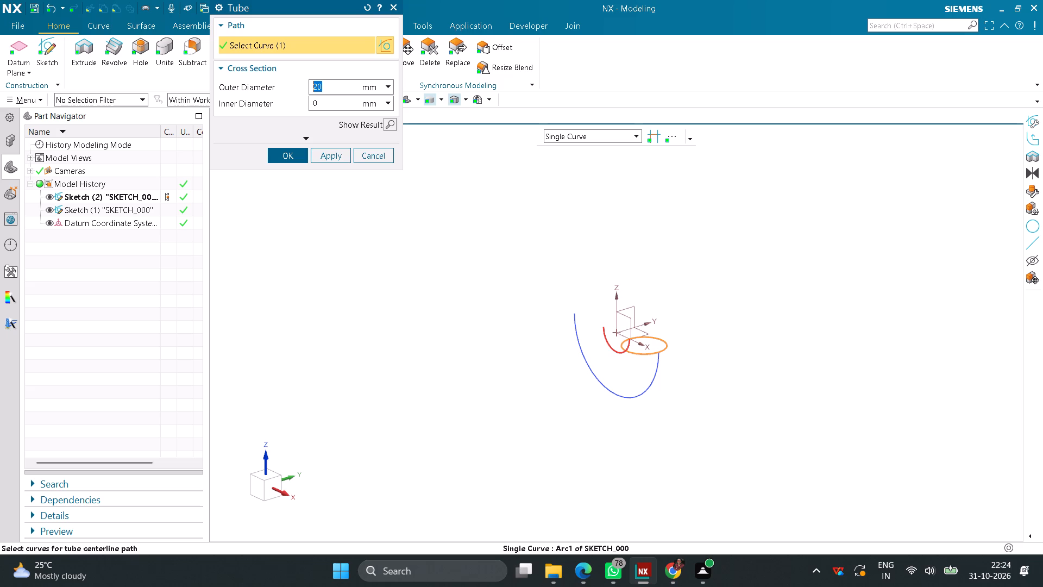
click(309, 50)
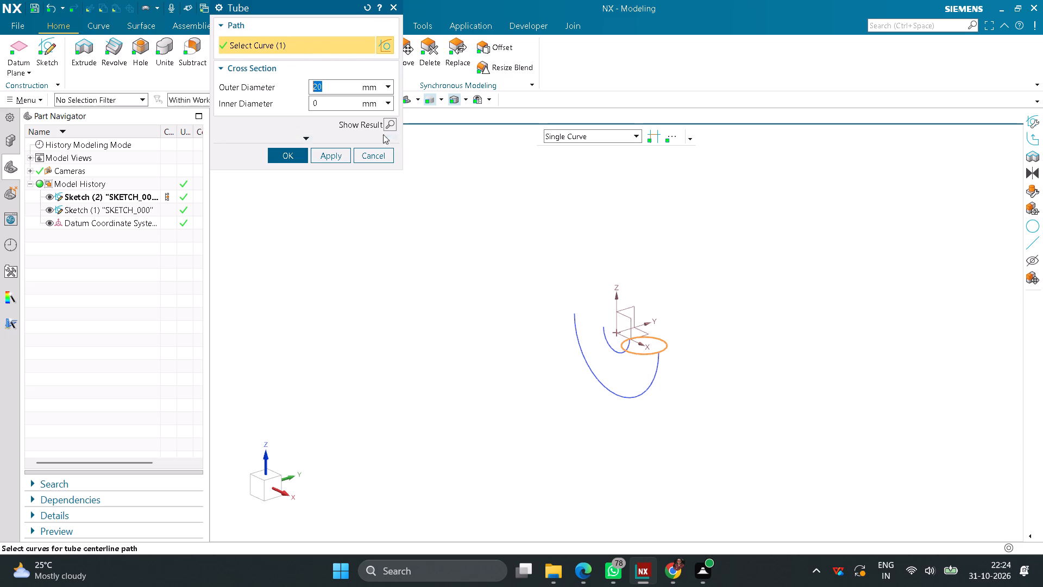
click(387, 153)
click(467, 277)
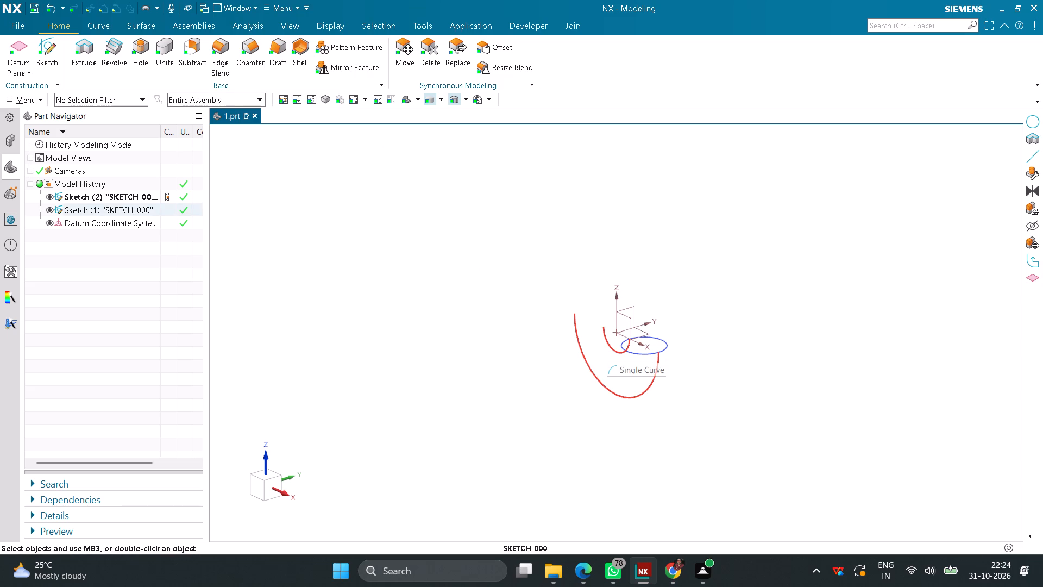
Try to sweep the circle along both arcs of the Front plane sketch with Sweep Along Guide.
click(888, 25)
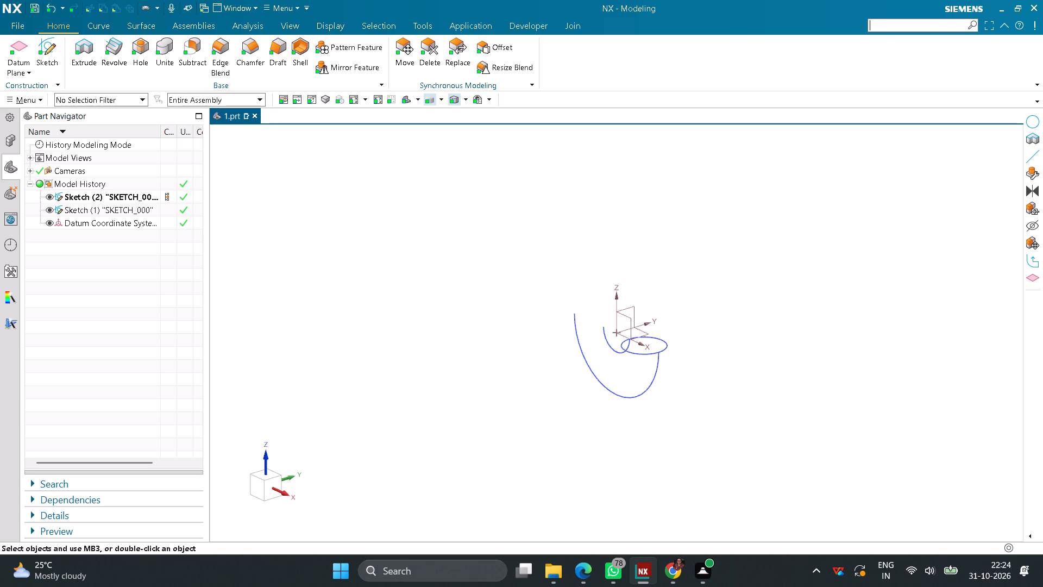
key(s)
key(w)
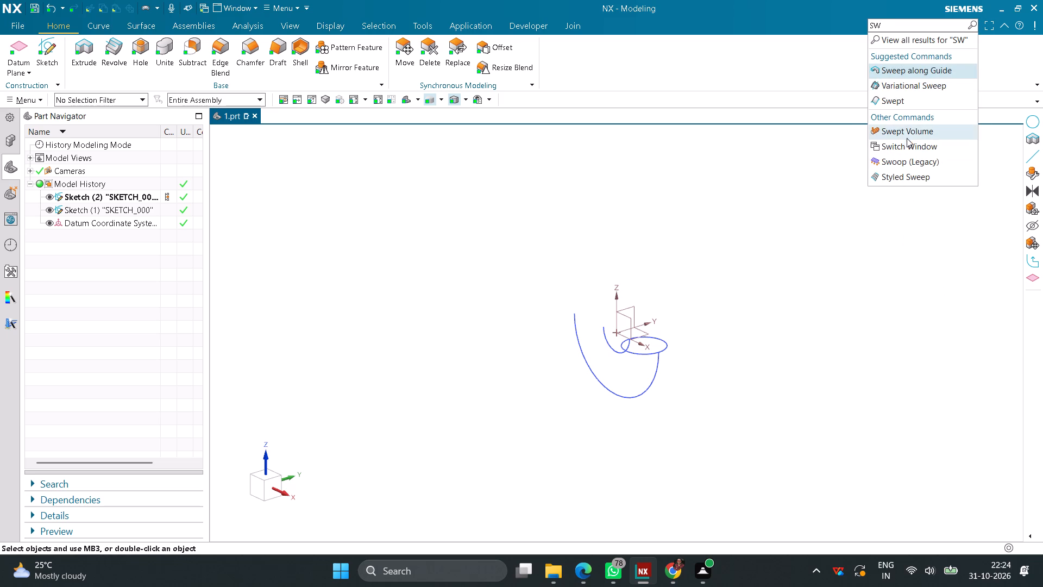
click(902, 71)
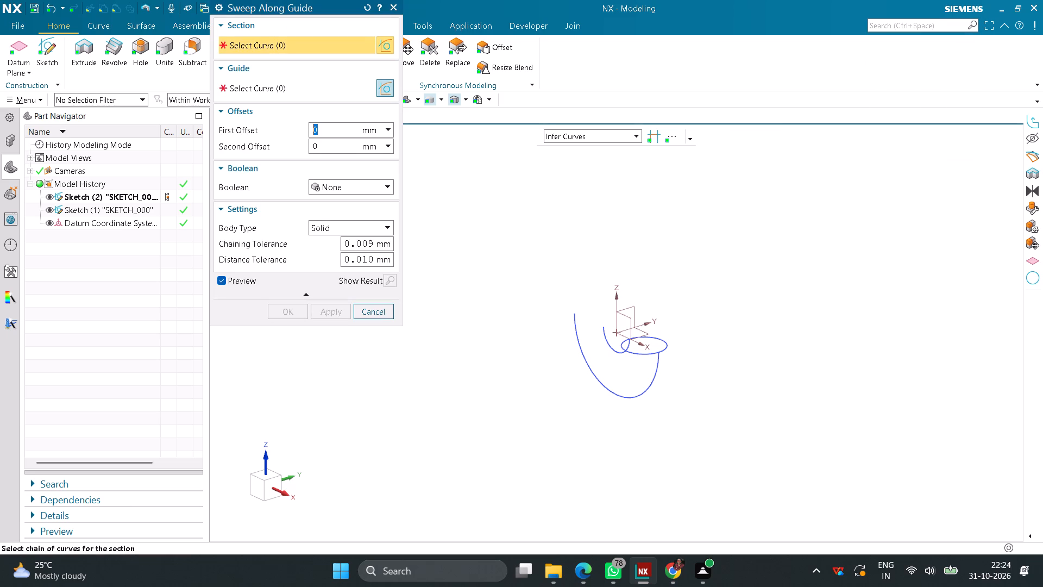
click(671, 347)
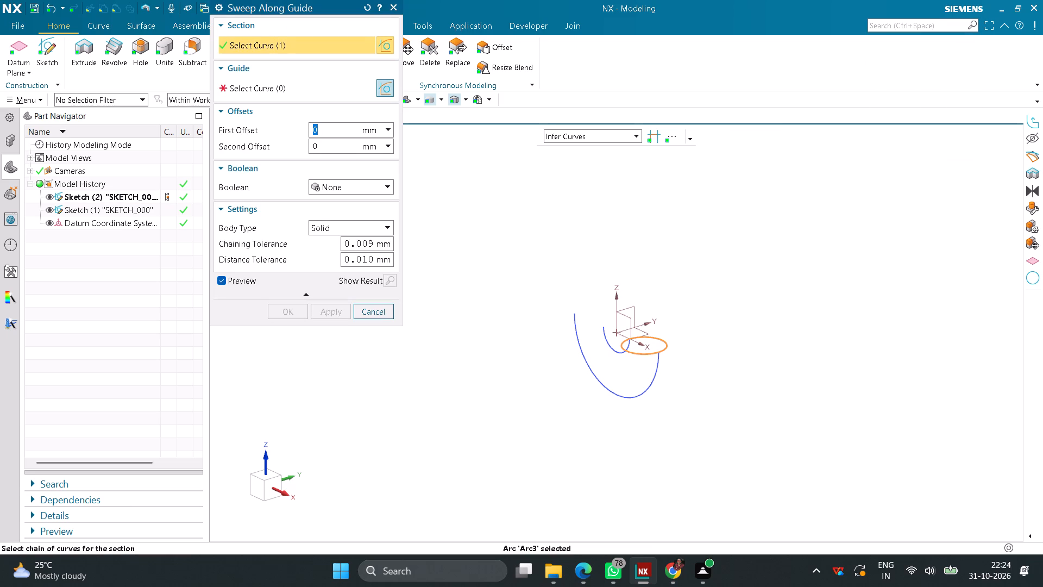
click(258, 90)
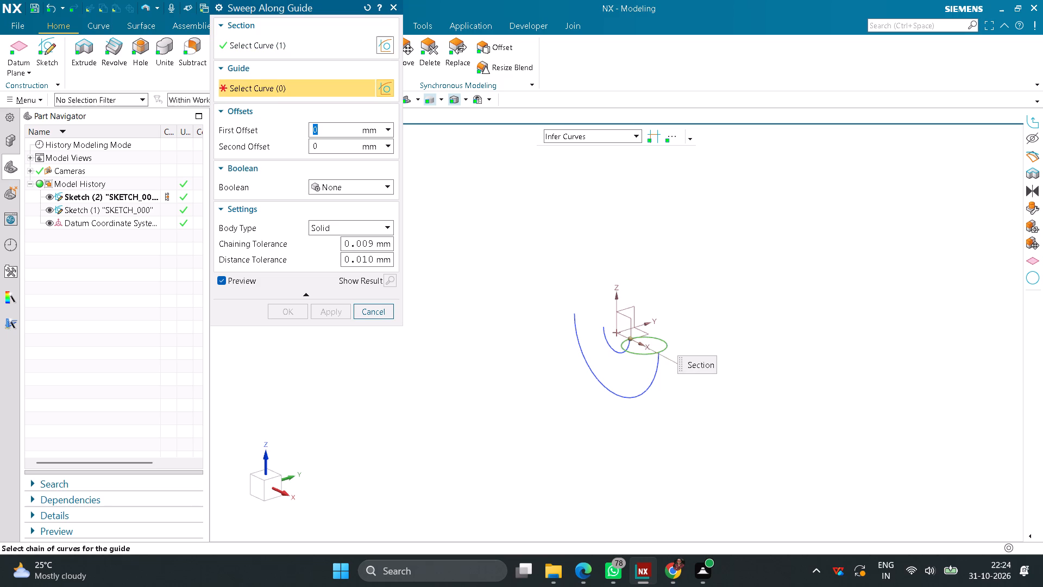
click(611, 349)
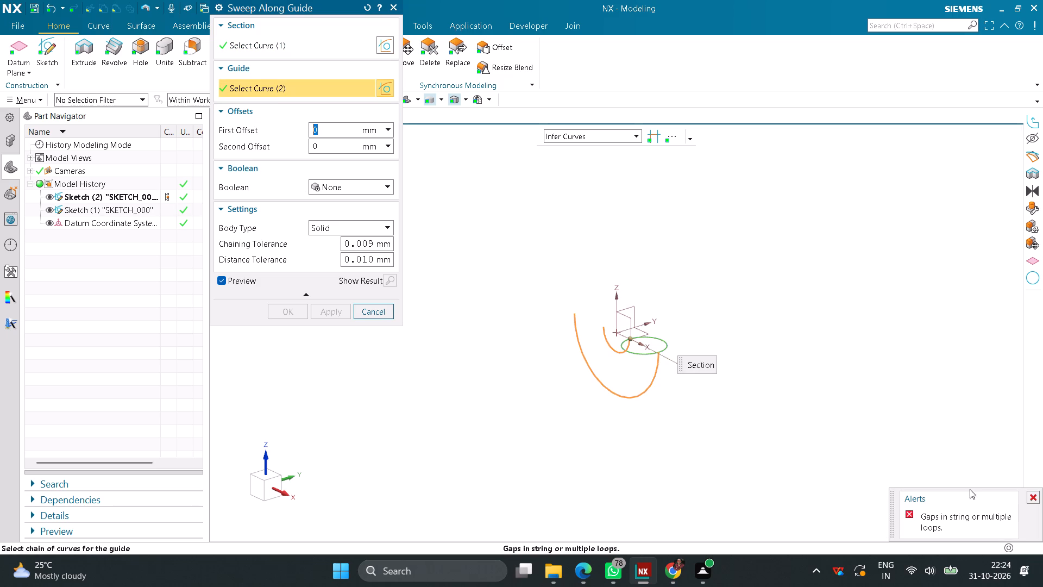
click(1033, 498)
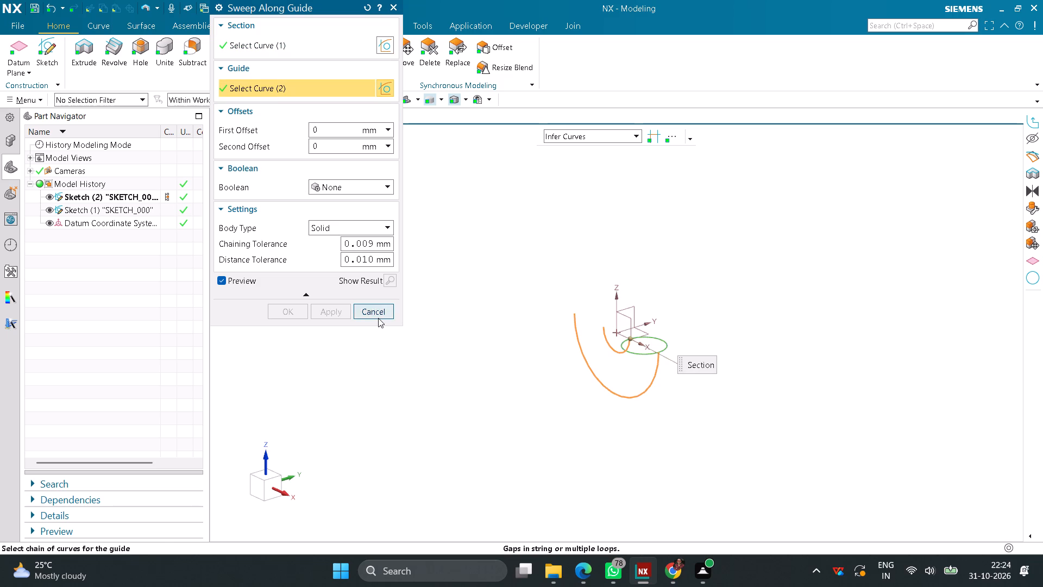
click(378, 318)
Delete the outer 145 mm radius arc from the Front plane sketch and finish the sketch.
double_click(620, 398)
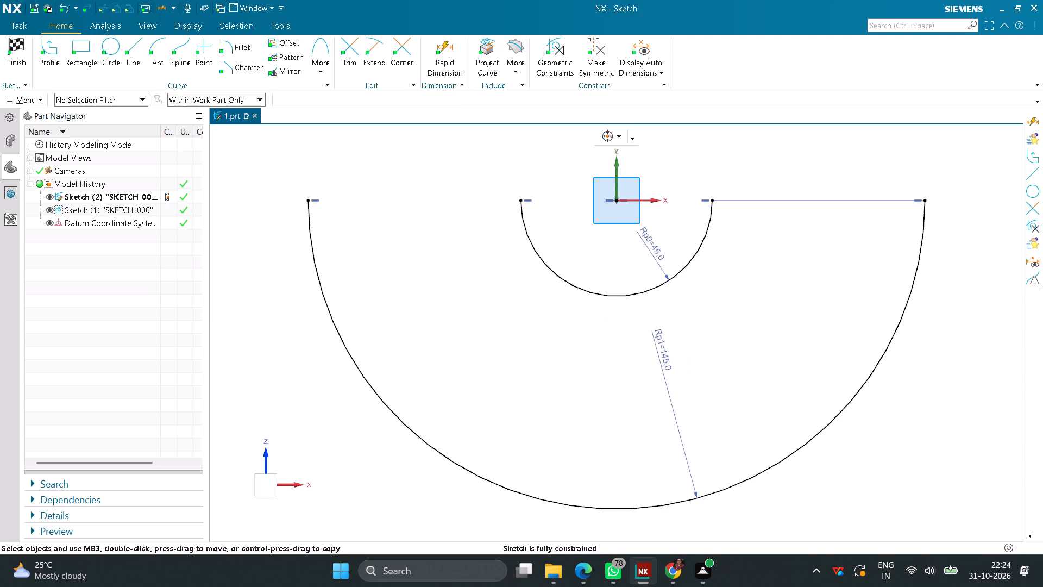
right_click(590, 508)
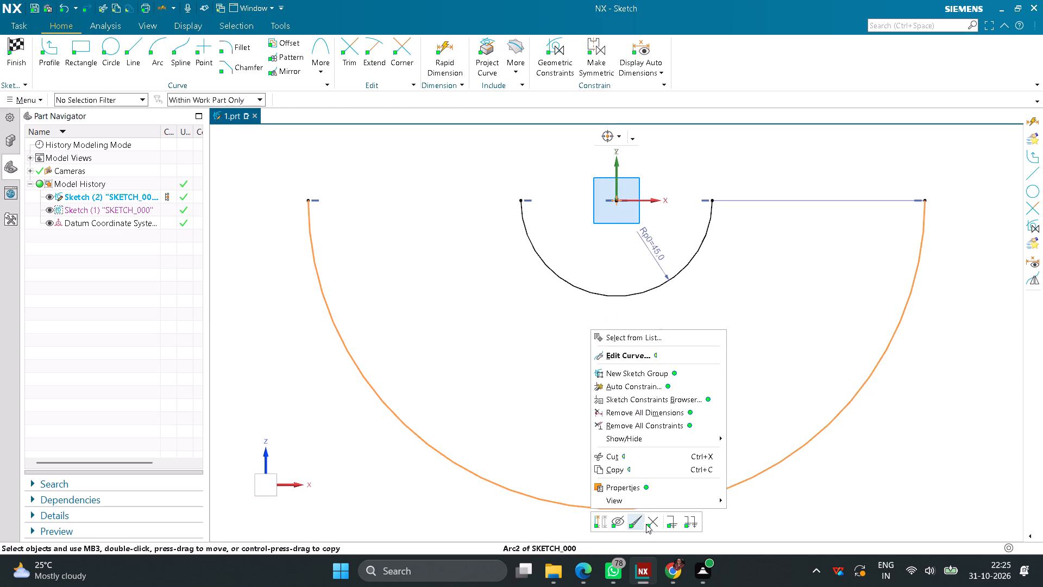
click(648, 520)
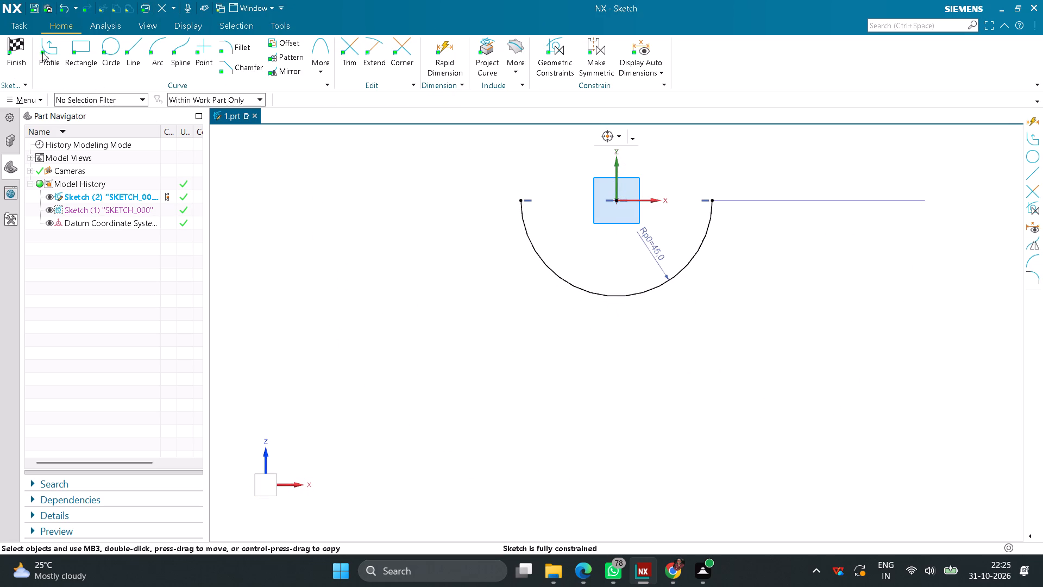
click(14, 51)
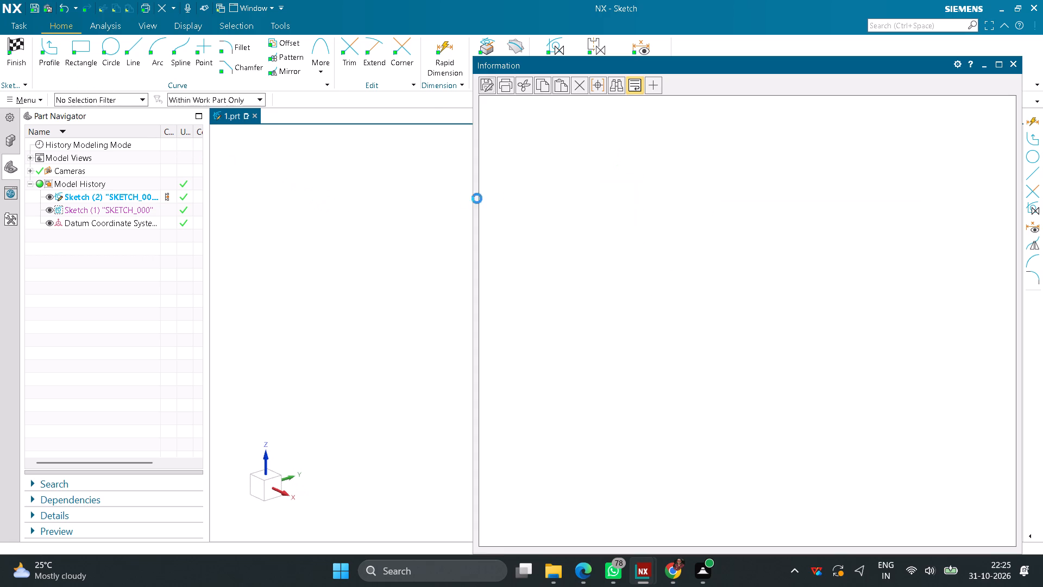
click(1015, 66)
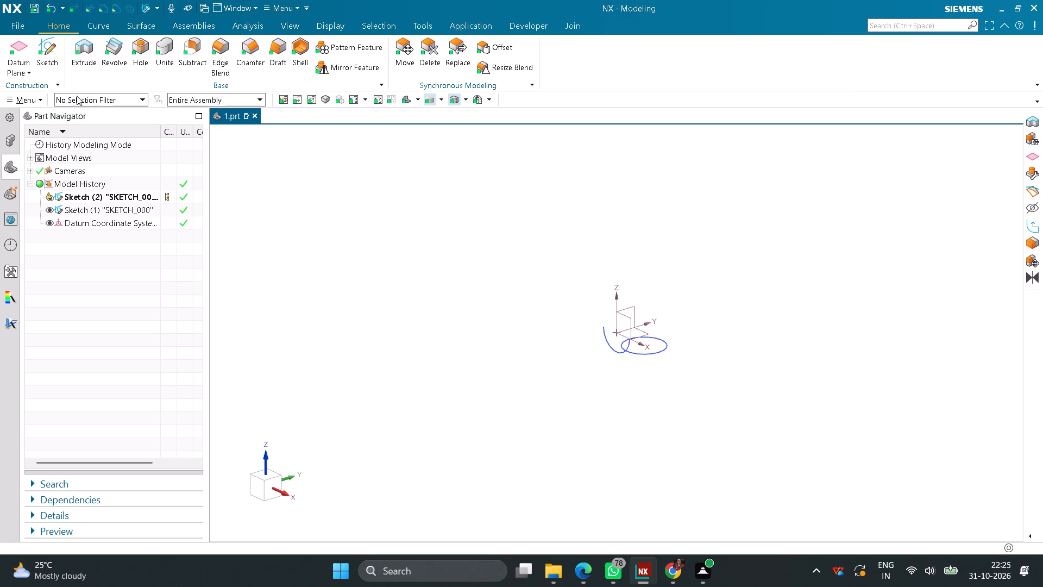
Set up a Sweep Along Guide with the circle as section and the remaining inner arc as guide.
click(41, 99)
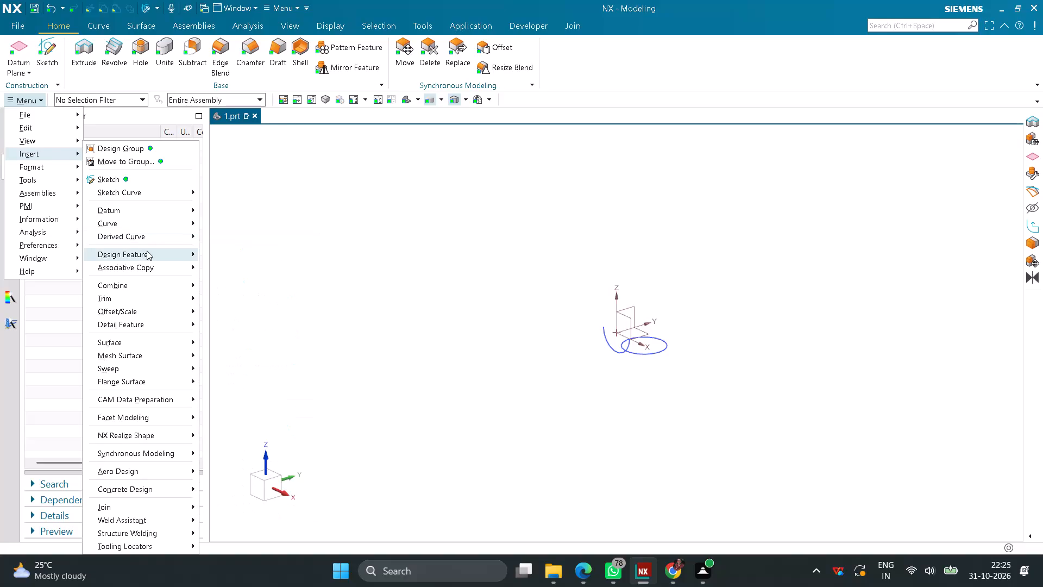
scroll(232, 311, down, 2)
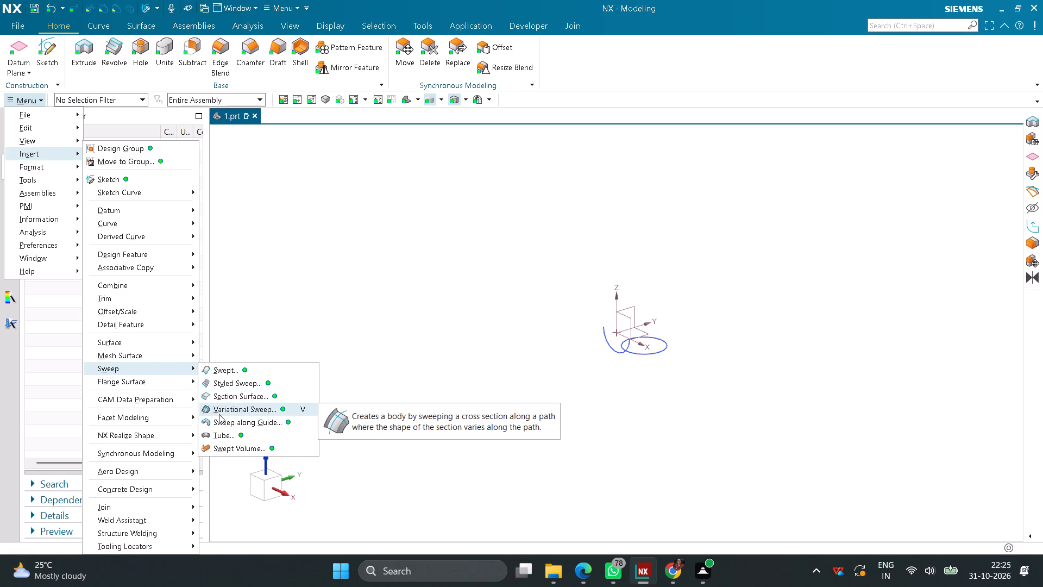
click(219, 422)
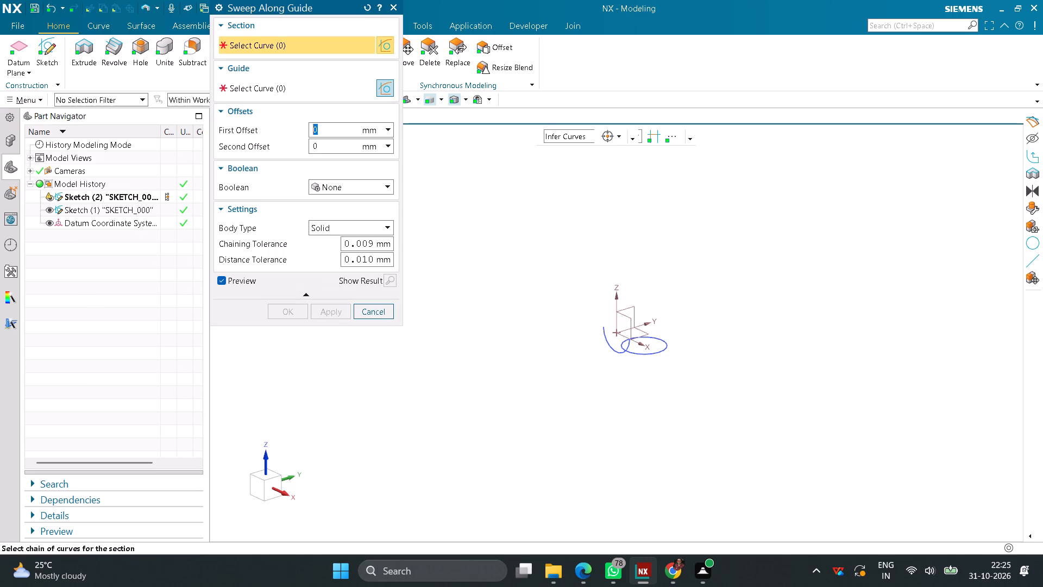
click(649, 357)
click(271, 93)
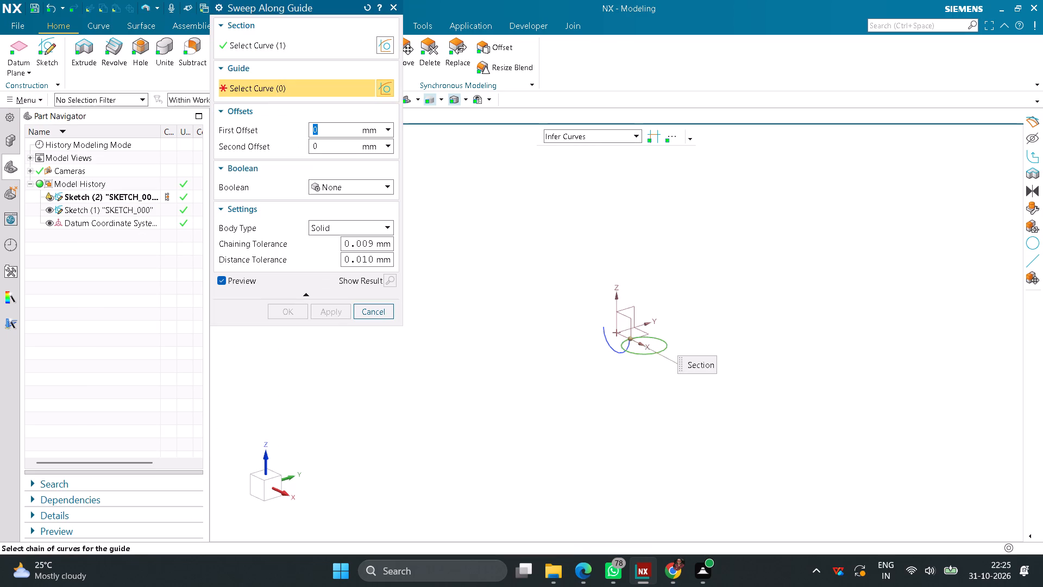
click(612, 349)
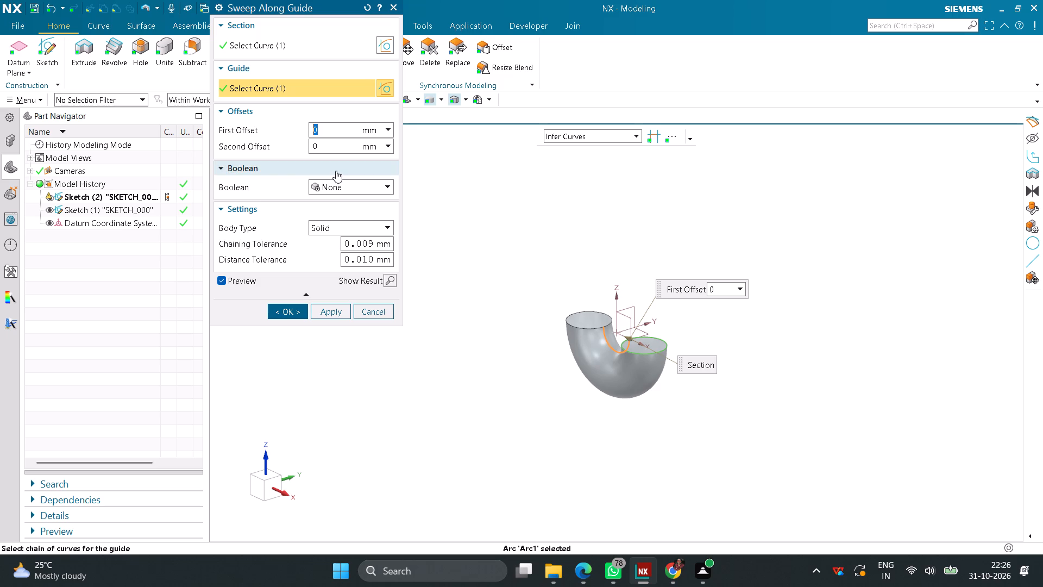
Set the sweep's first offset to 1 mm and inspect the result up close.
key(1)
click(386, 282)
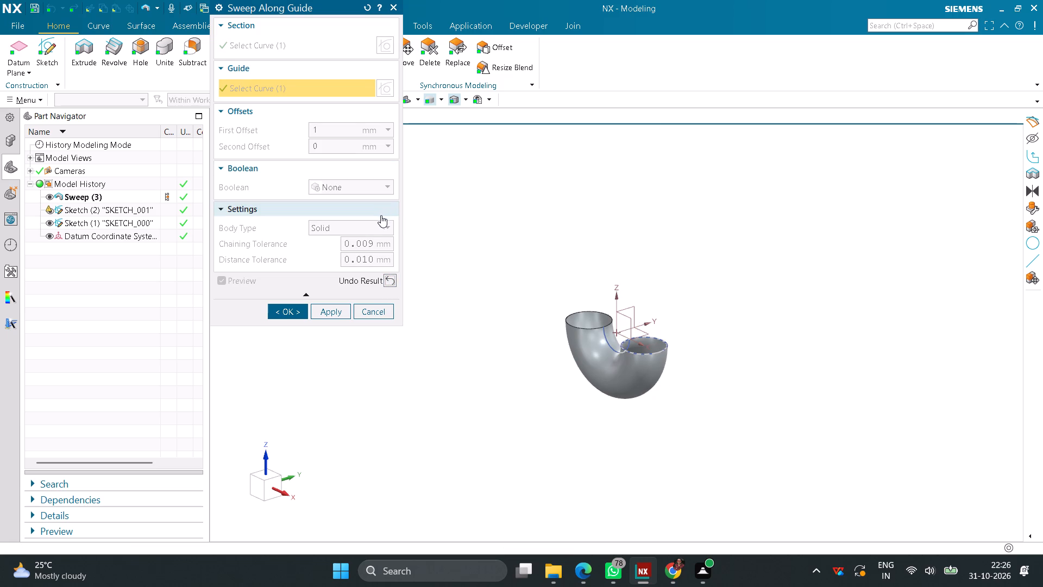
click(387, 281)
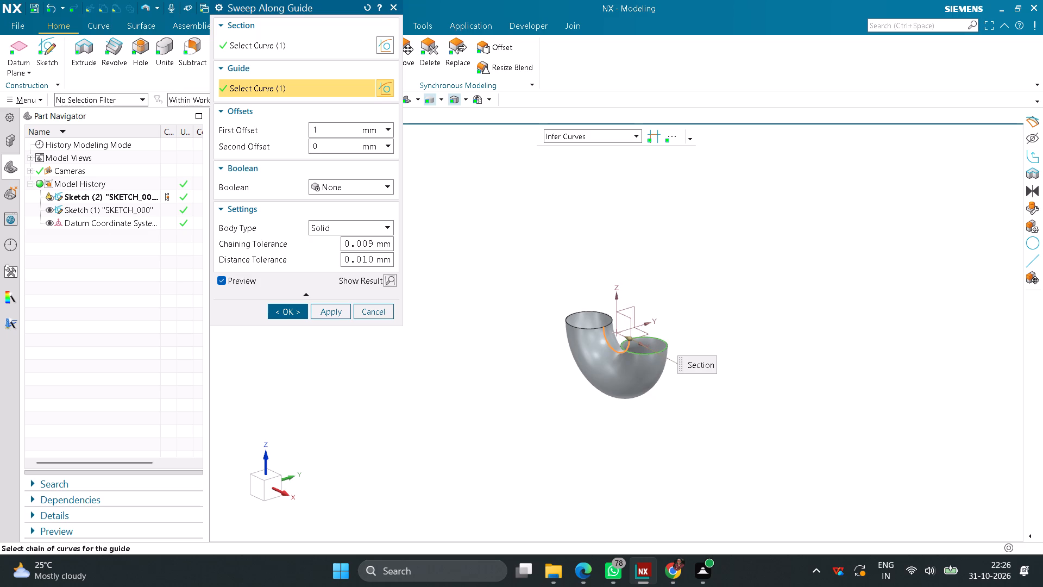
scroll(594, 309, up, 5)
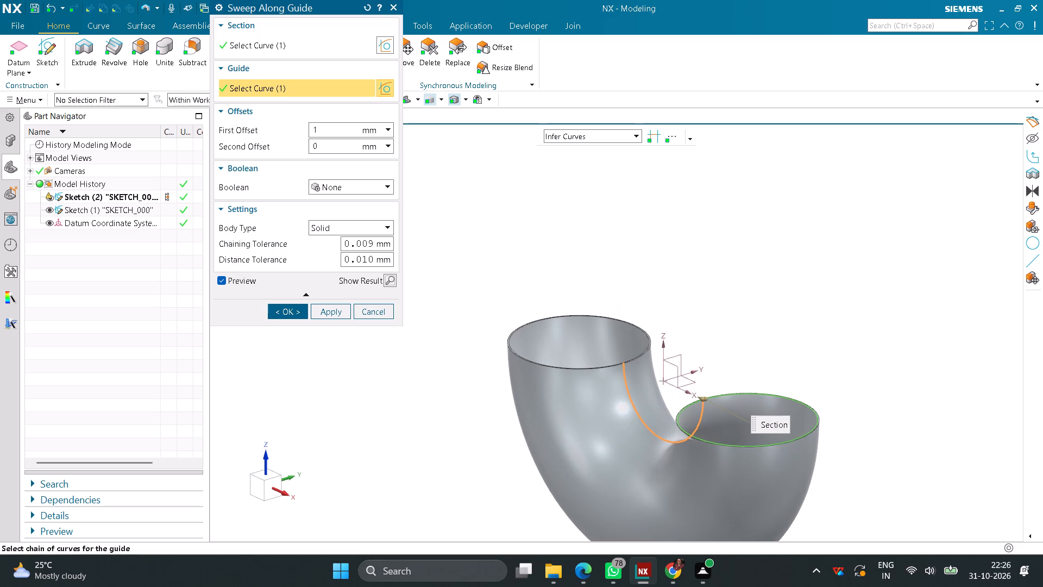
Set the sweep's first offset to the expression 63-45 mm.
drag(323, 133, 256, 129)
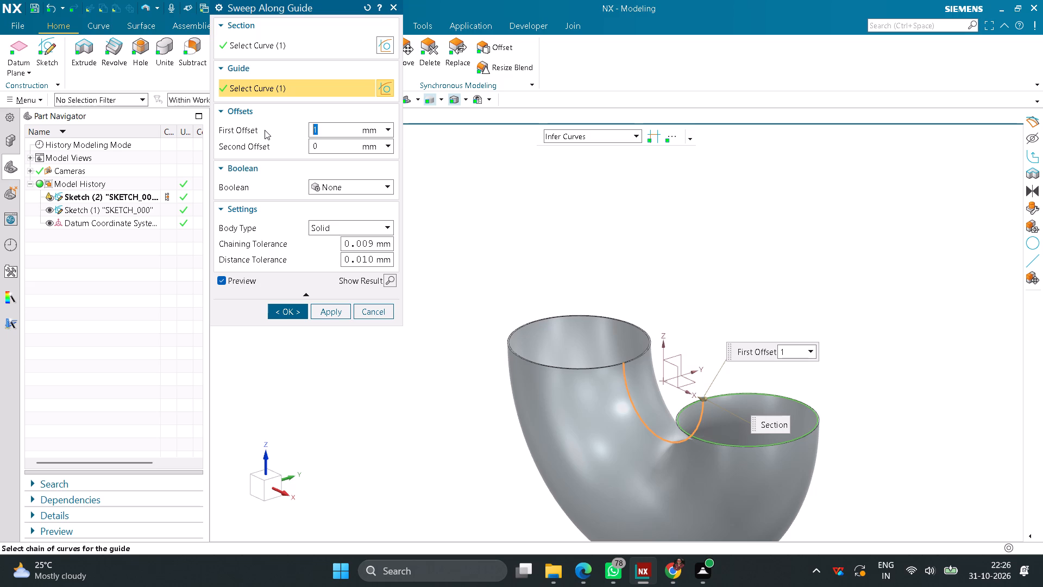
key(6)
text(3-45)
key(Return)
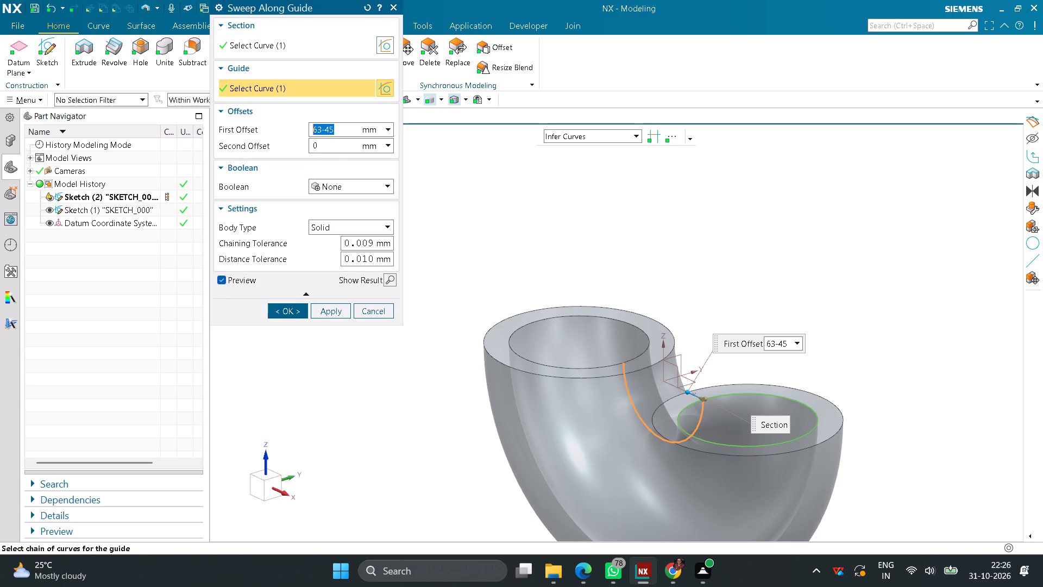
Set the sweep's first offset to the expression 145-127 mm and inspect the previewed pipe bend.
drag(344, 130, 309, 129)
text(14-)
key(BackSpace)
text(5-)
text(127)
key(Return)
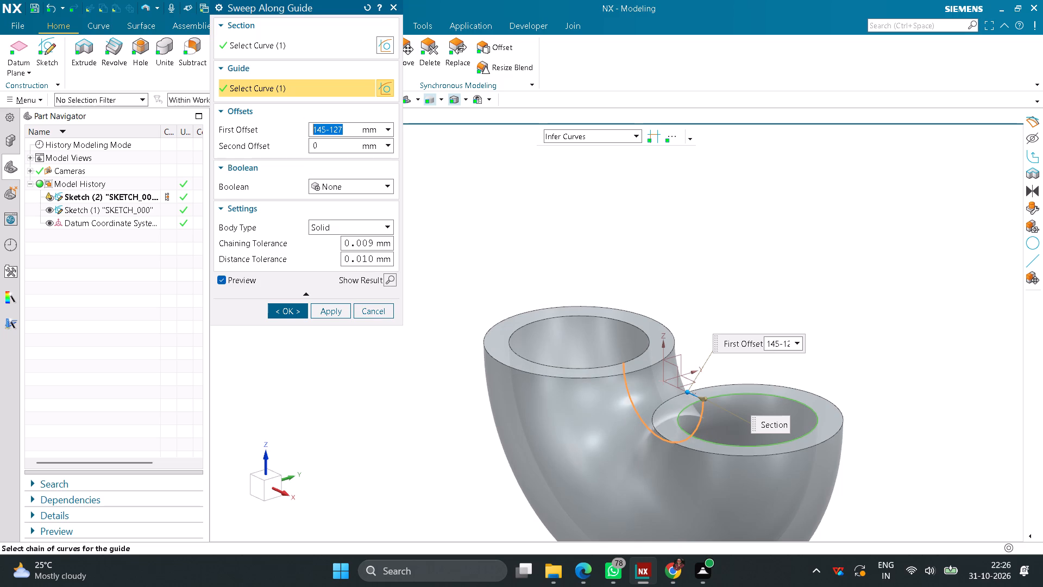
middle_drag(431, 428, 475, 390)
right_drag(431, 428, 475, 390)
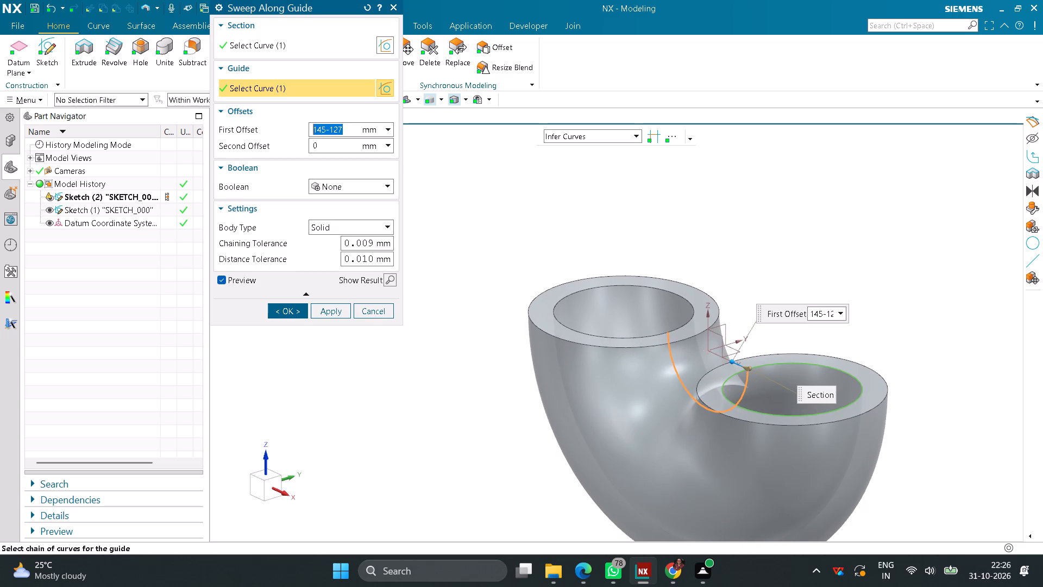
middle_drag(458, 392, 517, 390)
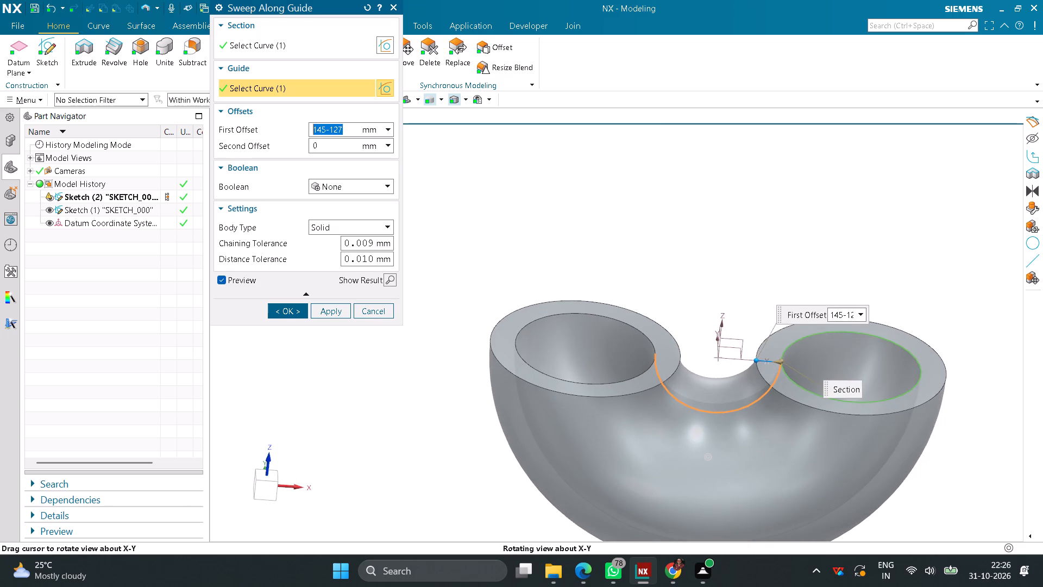
middle_drag(517, 390, 516, 390)
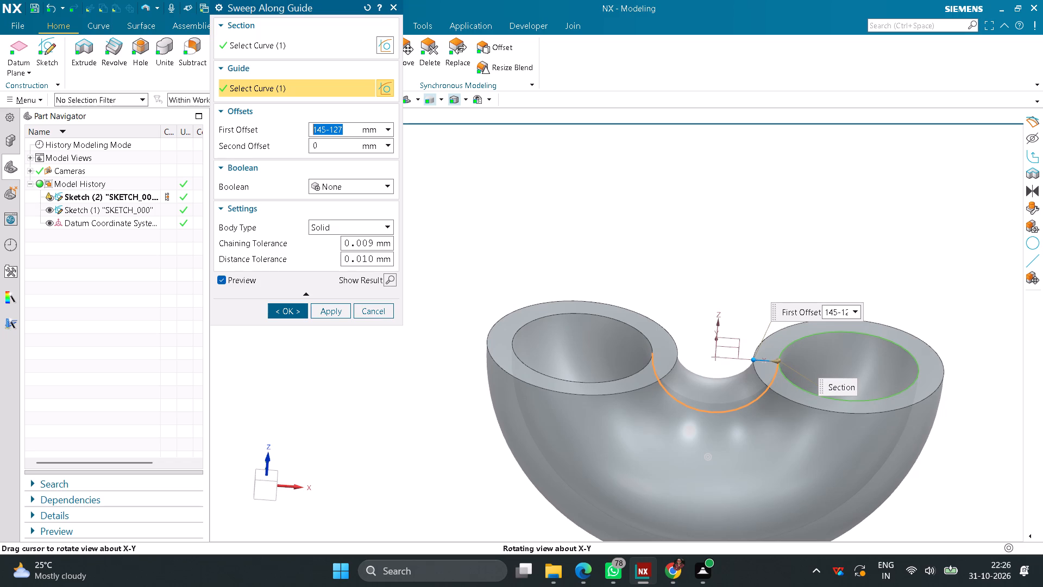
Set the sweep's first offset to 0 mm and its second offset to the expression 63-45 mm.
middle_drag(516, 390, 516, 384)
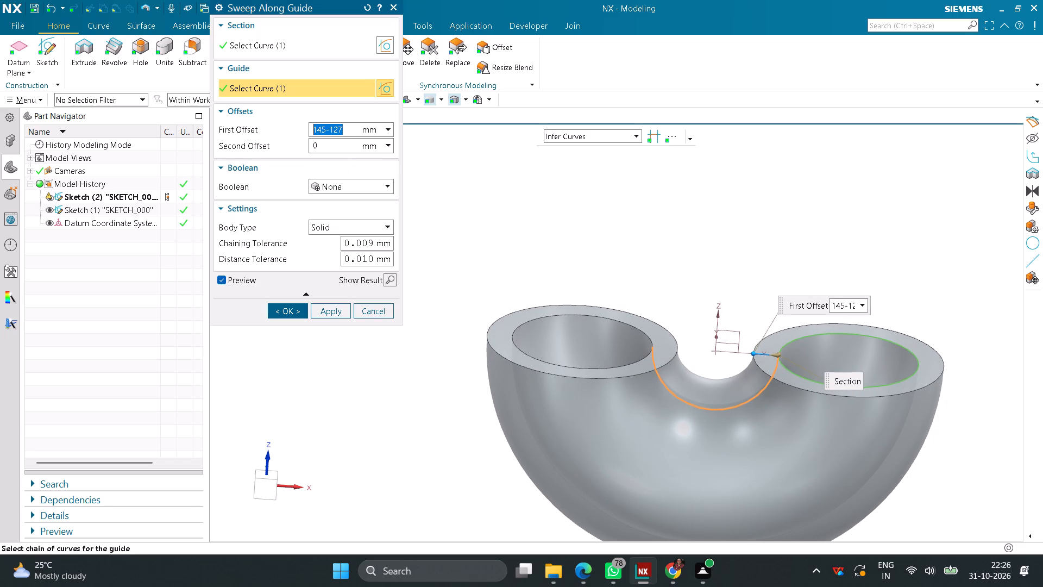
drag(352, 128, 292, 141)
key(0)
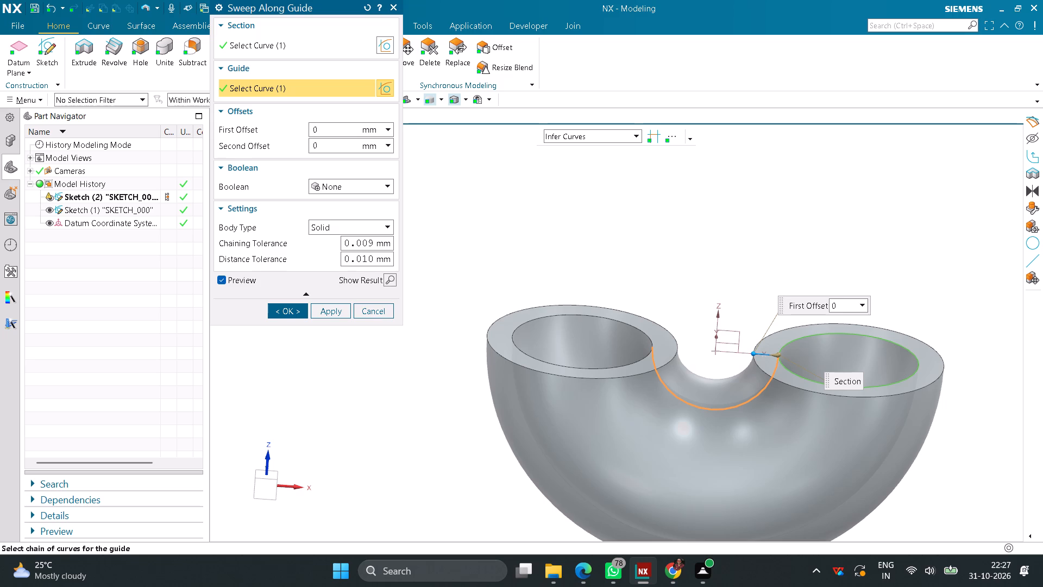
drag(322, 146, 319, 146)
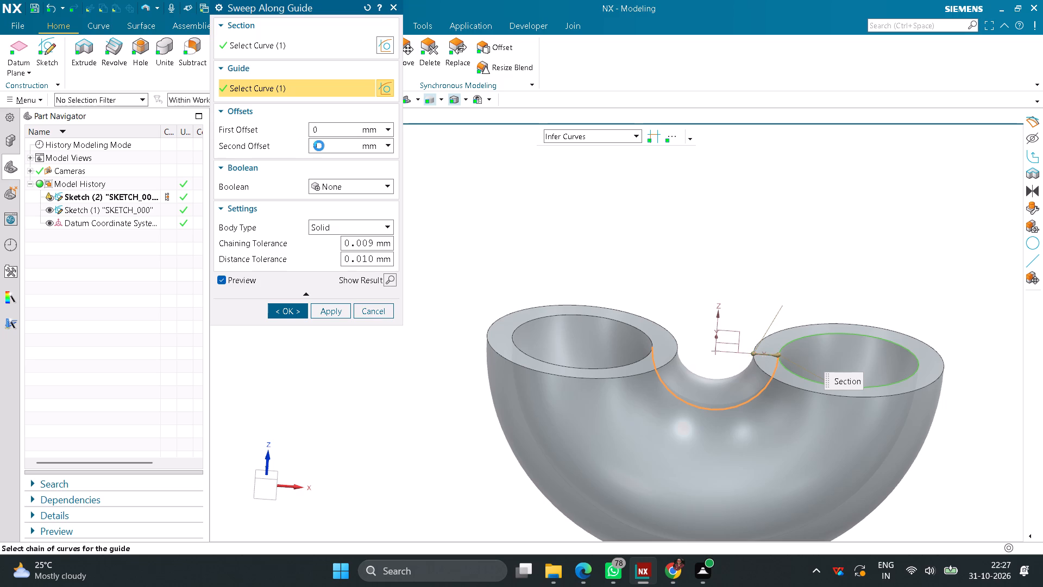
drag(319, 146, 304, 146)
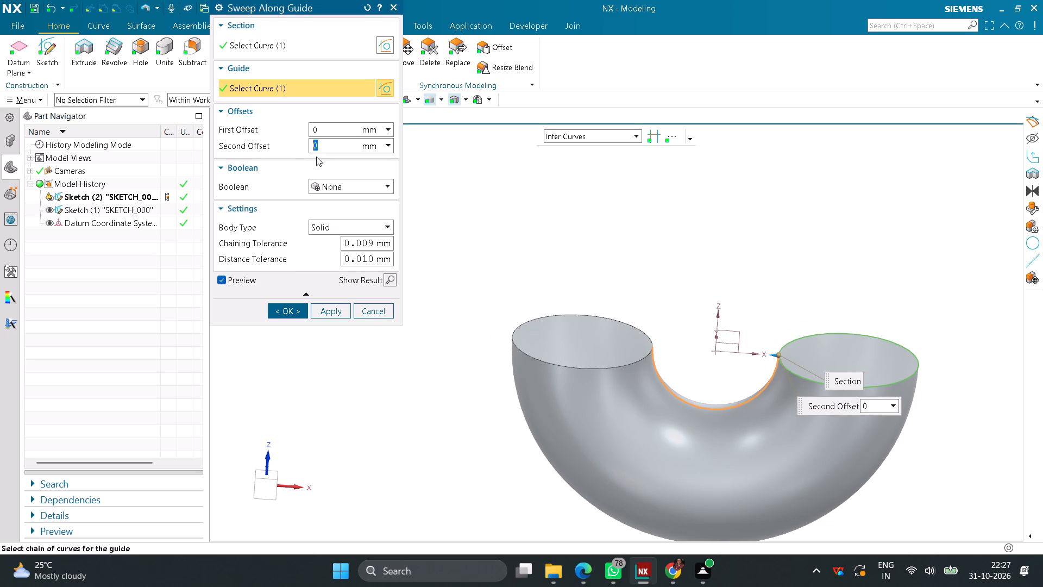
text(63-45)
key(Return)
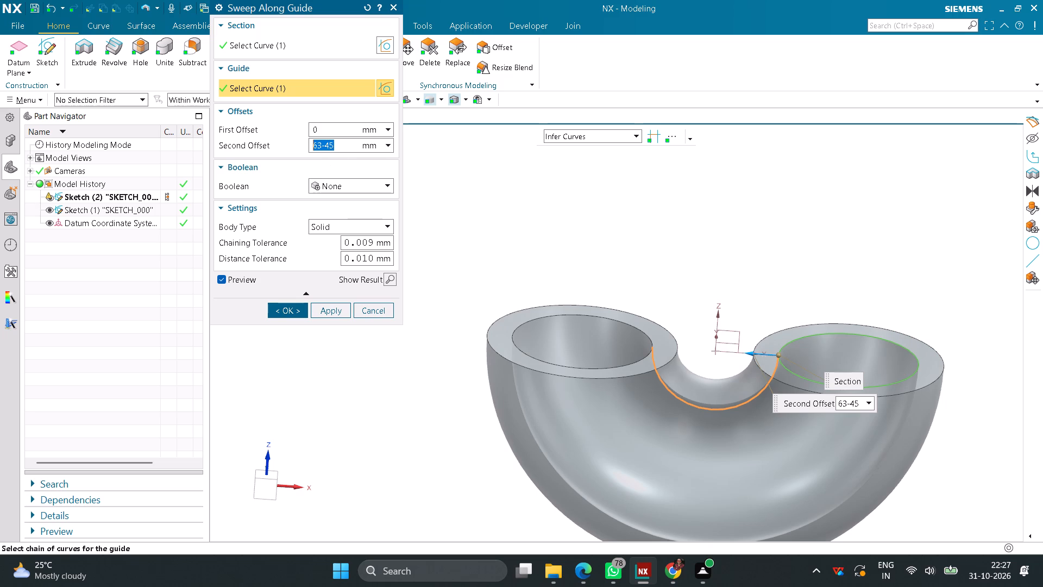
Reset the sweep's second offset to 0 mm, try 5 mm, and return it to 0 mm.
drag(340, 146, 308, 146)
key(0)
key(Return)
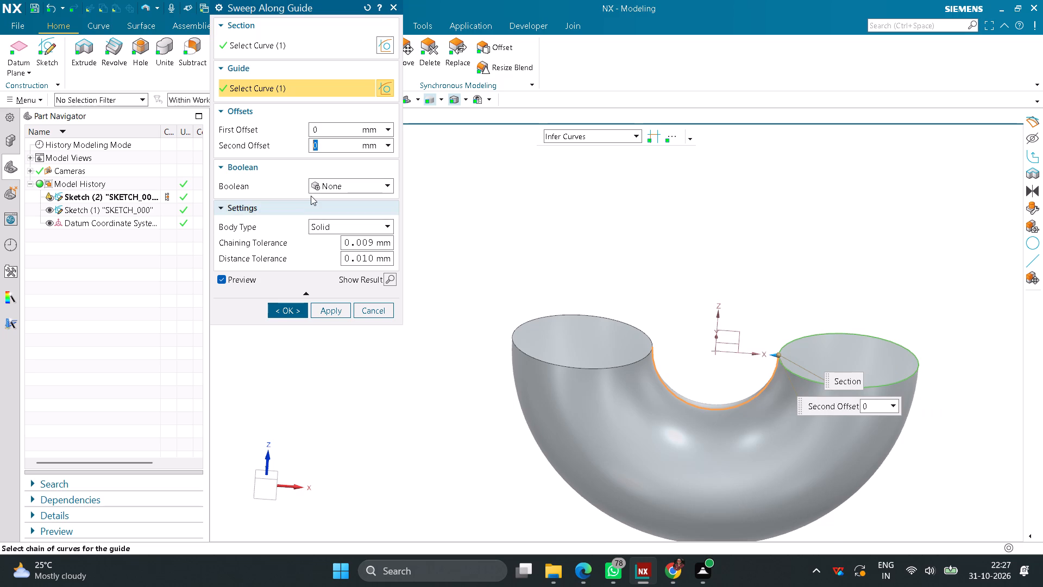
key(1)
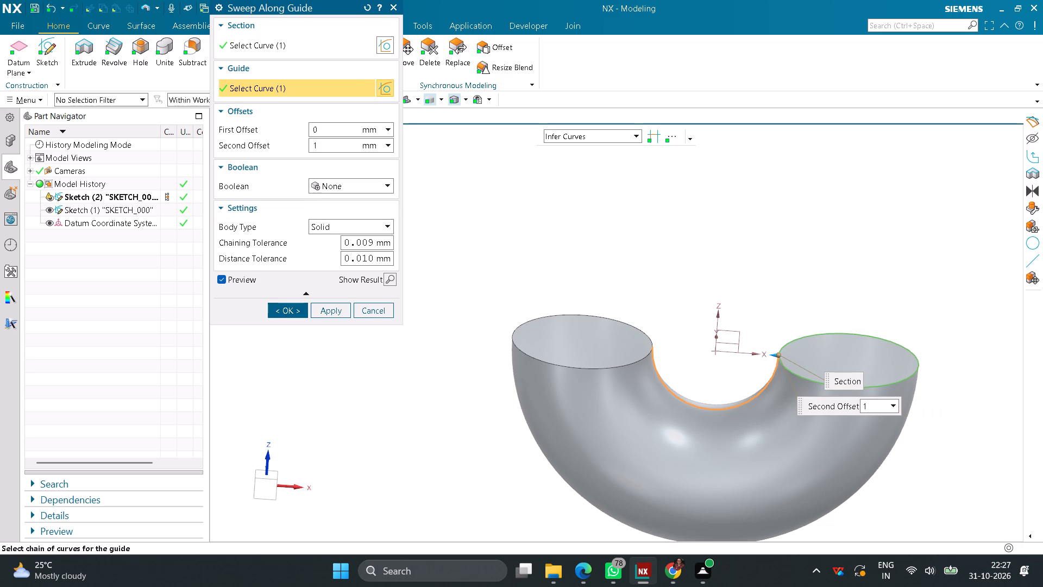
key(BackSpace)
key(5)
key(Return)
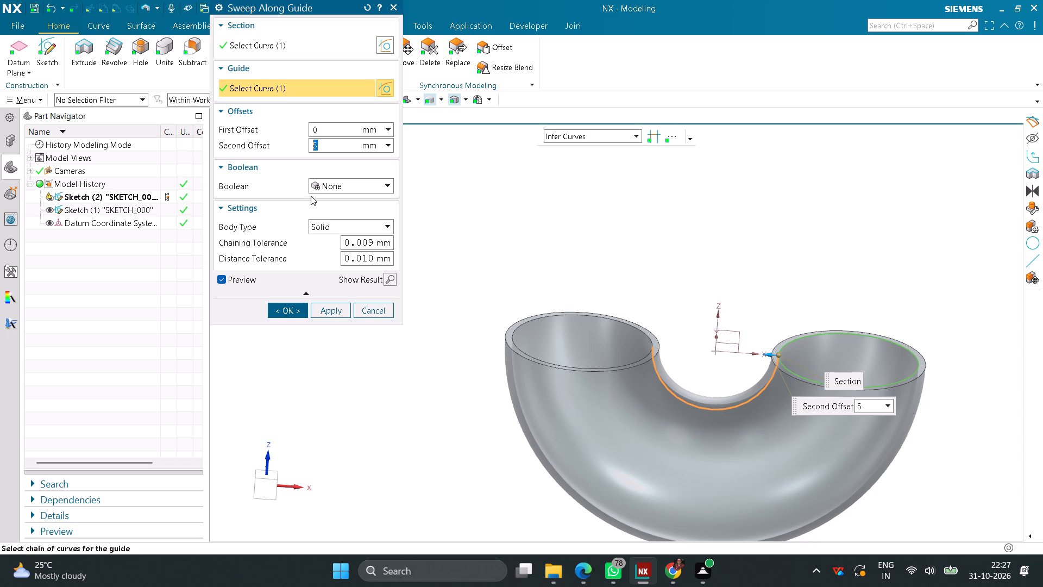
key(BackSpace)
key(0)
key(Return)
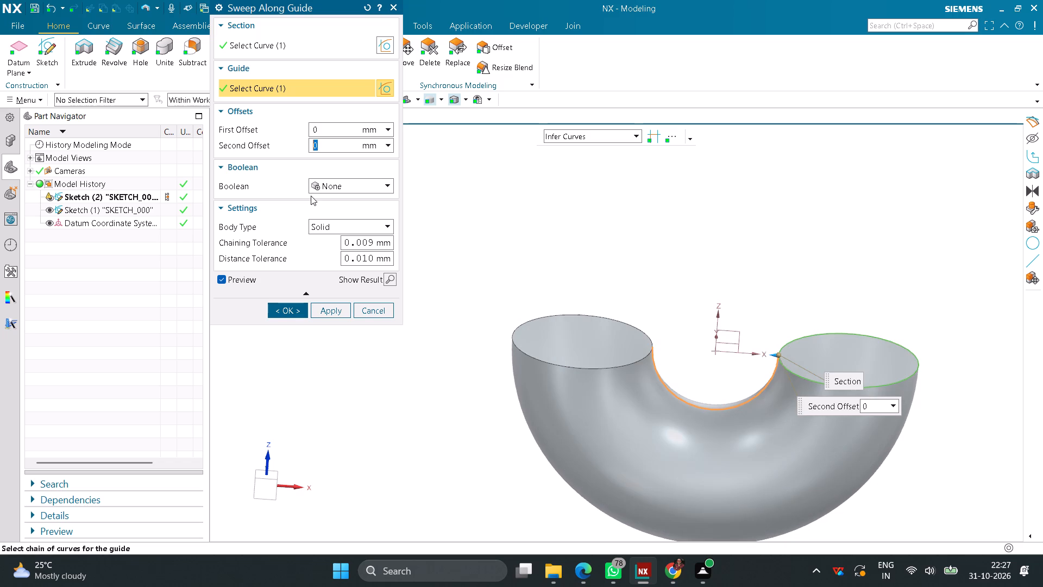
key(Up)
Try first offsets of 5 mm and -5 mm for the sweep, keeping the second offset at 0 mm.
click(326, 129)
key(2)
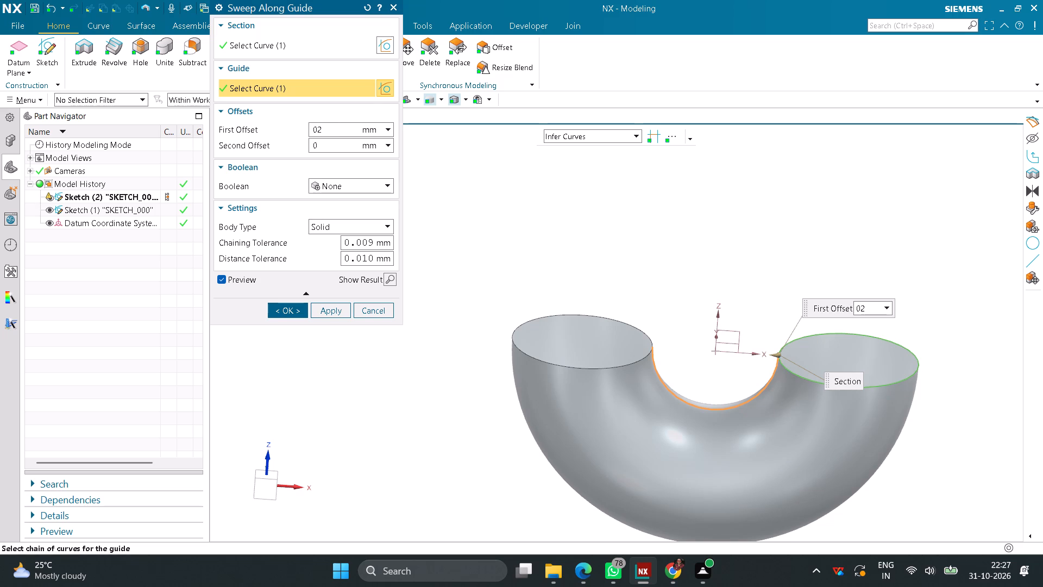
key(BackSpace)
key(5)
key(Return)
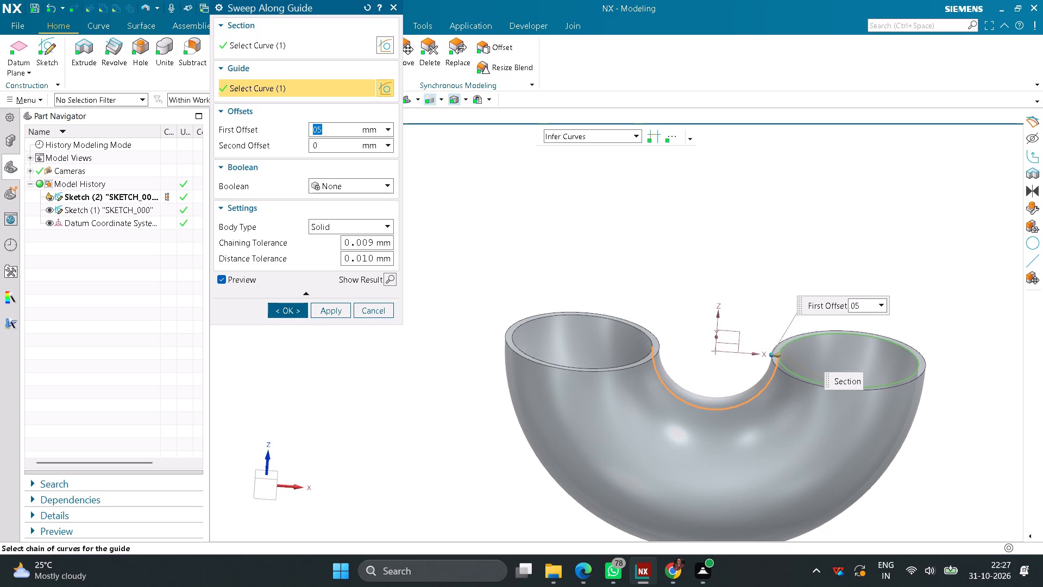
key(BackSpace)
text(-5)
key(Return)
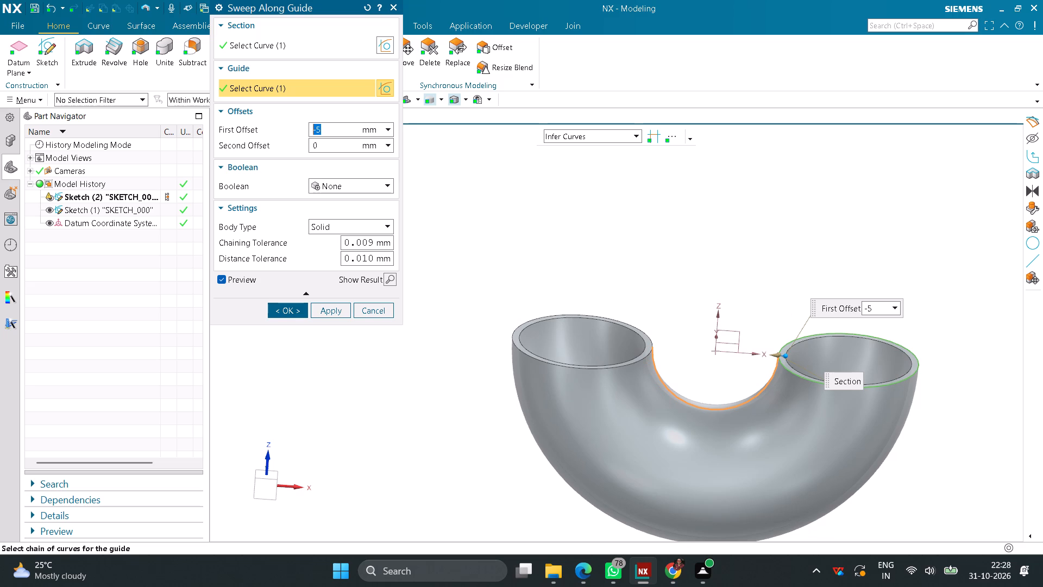
Set the sweep's first offset to -18 mm and create the hollow pipe bend.
key(minus)
text(18)
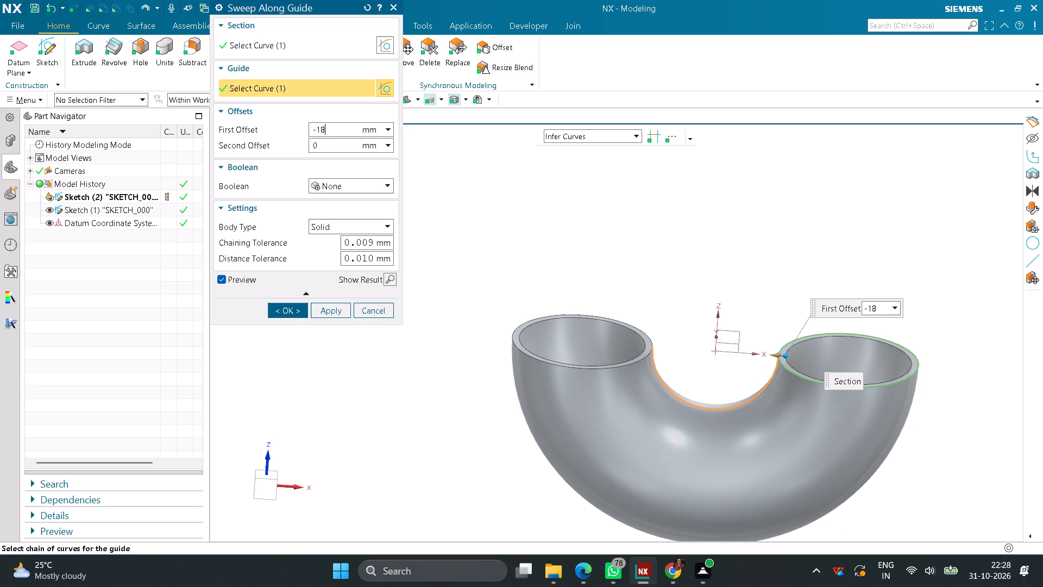
key(Return)
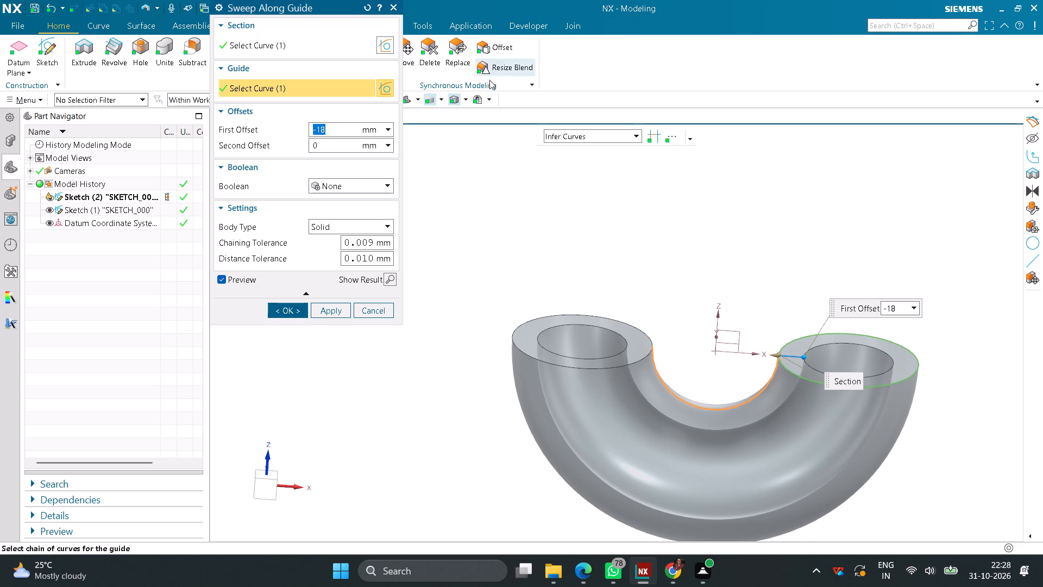
click(387, 279)
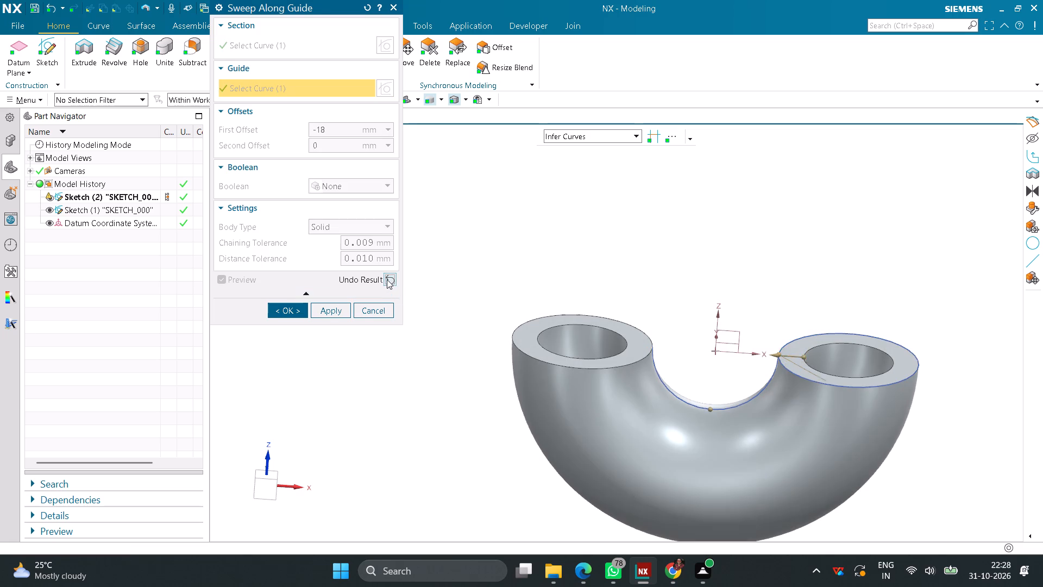
click(295, 309)
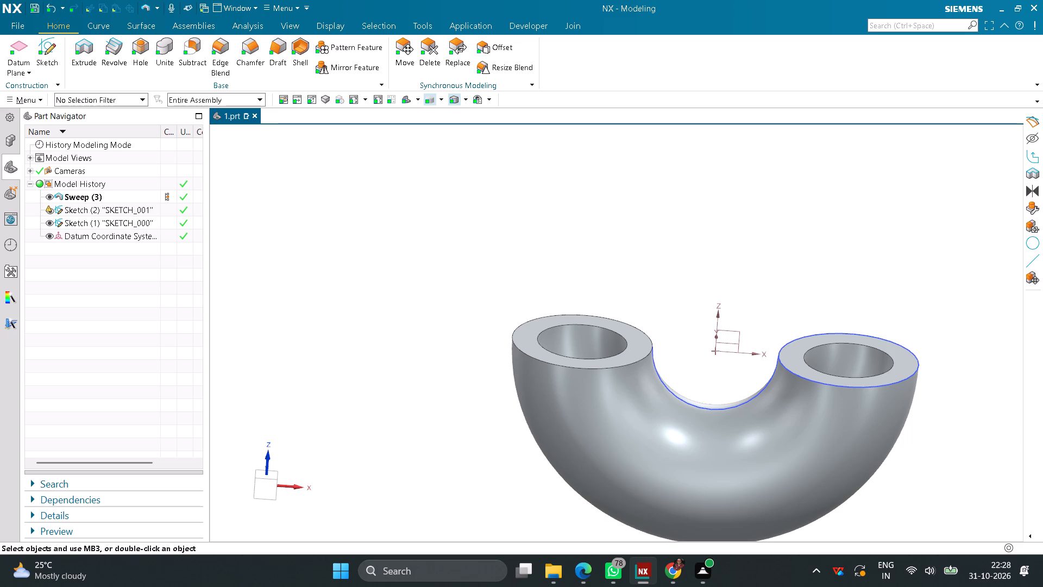
Start a sketch on the bend's end face on the negative X side and draw a concentric circle of diameter 158.05 mm.
click(51, 50)
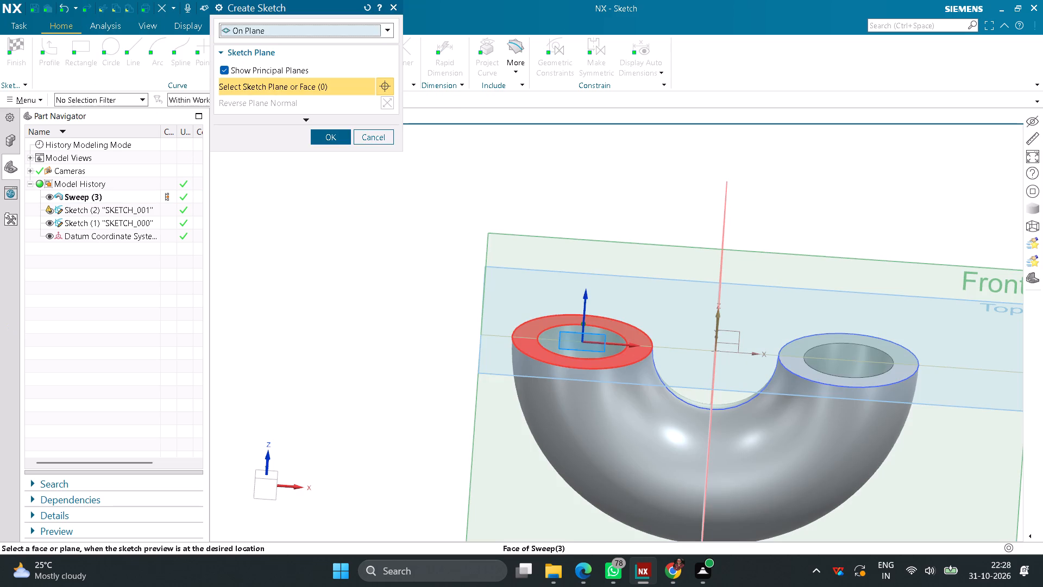
click(643, 355)
click(329, 137)
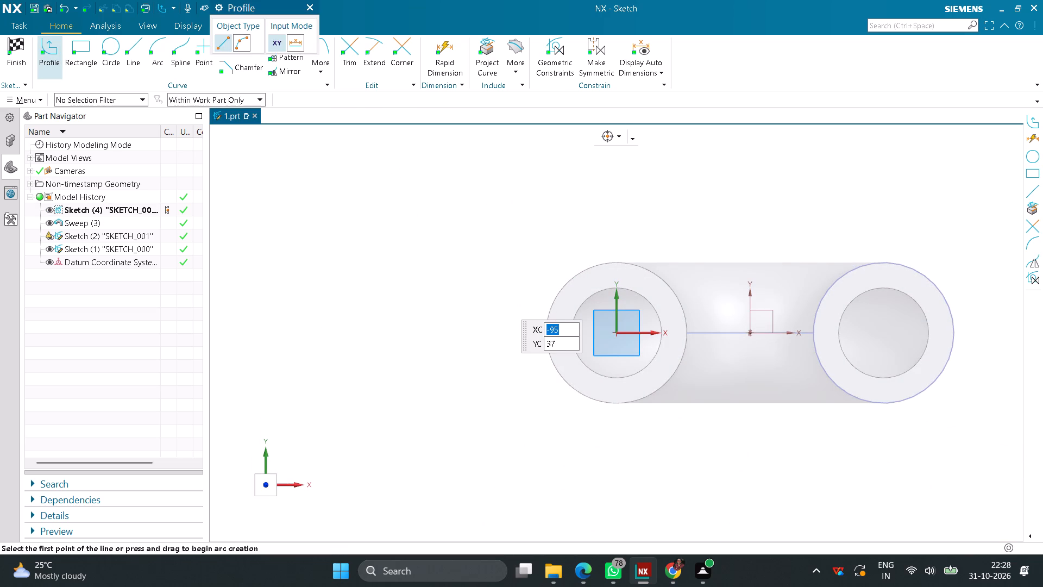
click(112, 49)
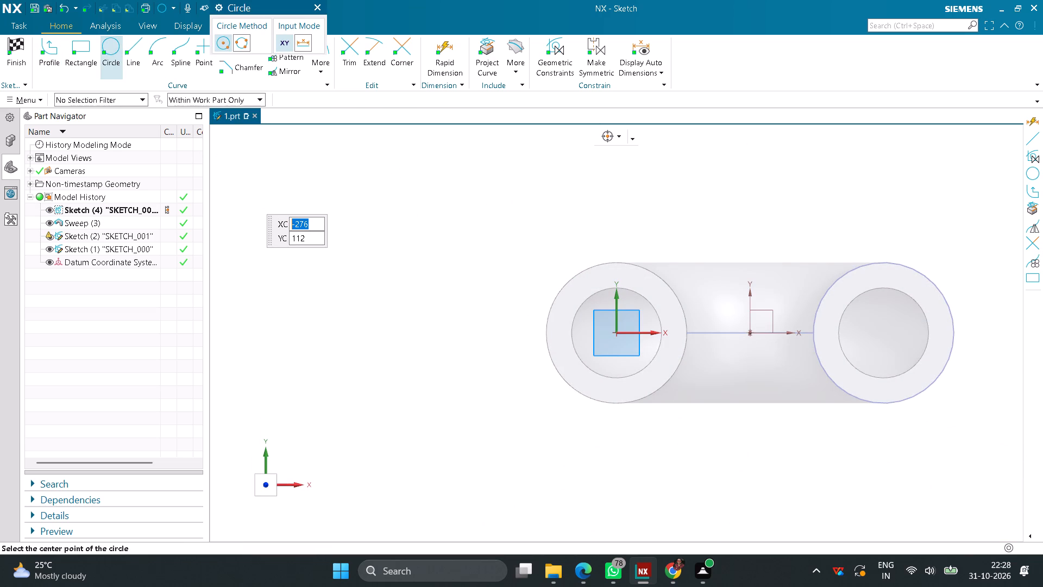
click(619, 332)
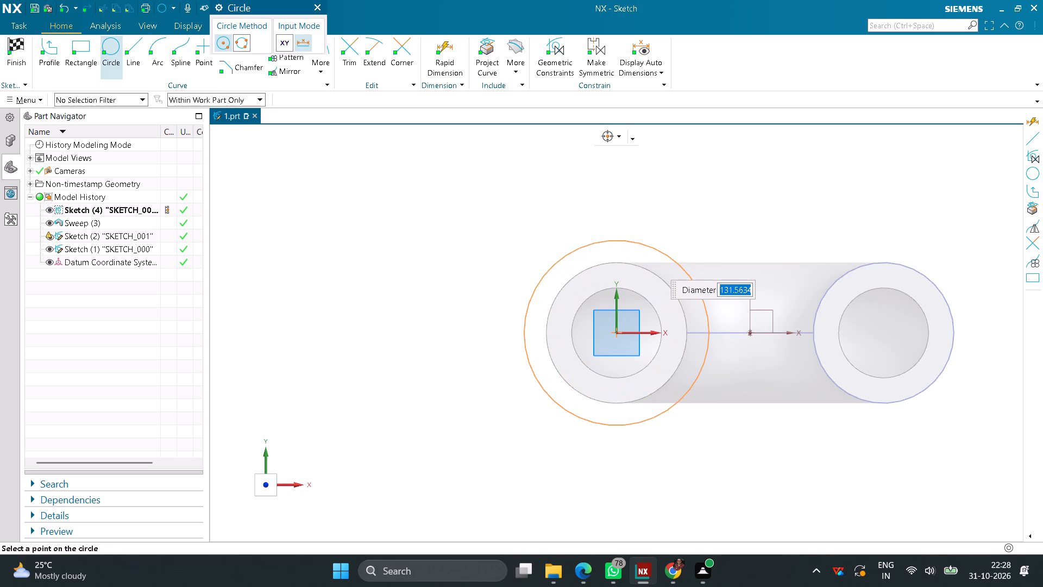
text(158.05)
key(Return)
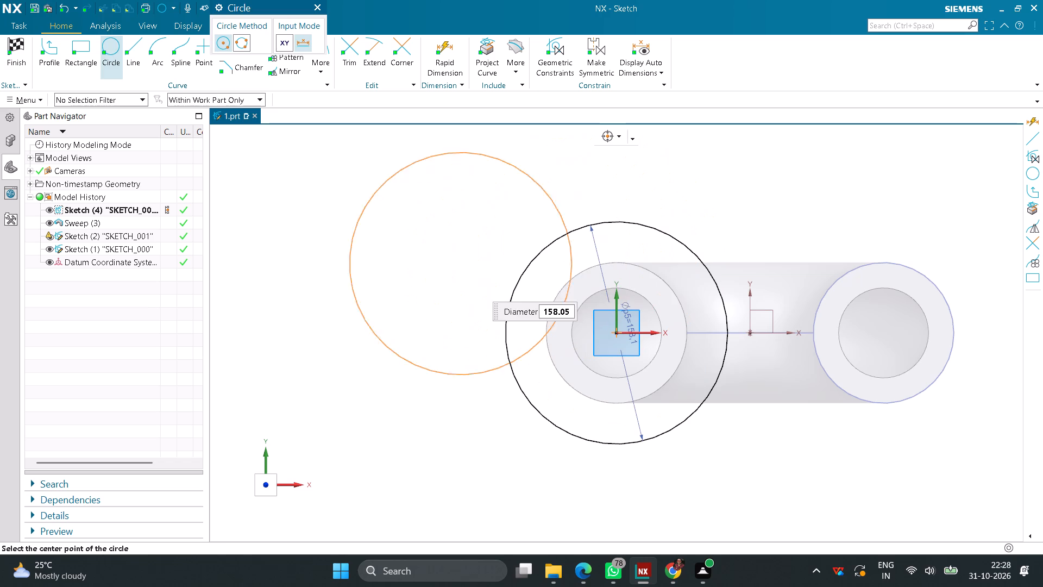
middle_click(451, 264)
Project the pipe's inner bore edge into the sketch and finish the sketch.
click(491, 52)
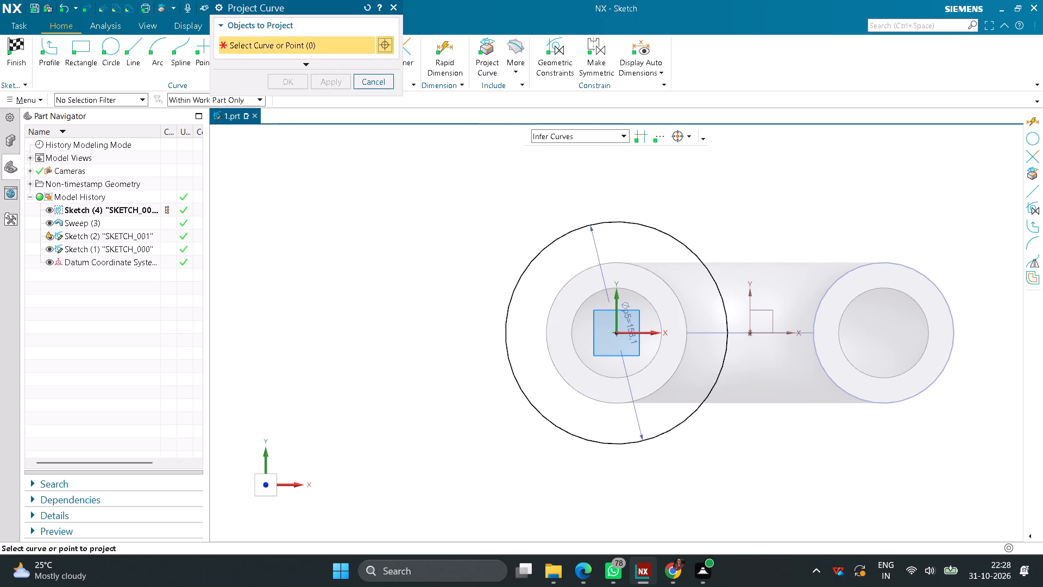
click(583, 302)
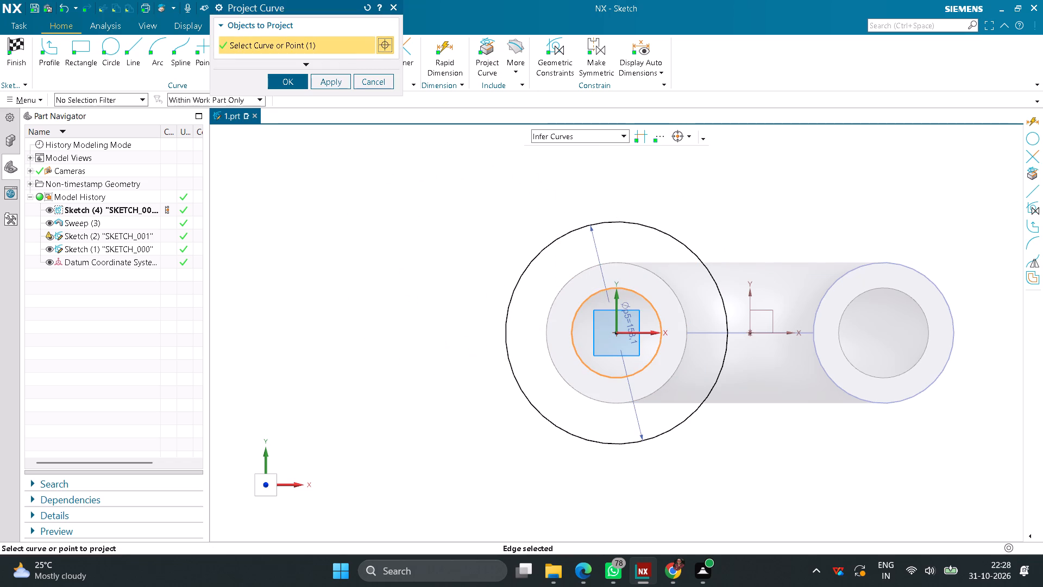
click(287, 84)
click(10, 52)
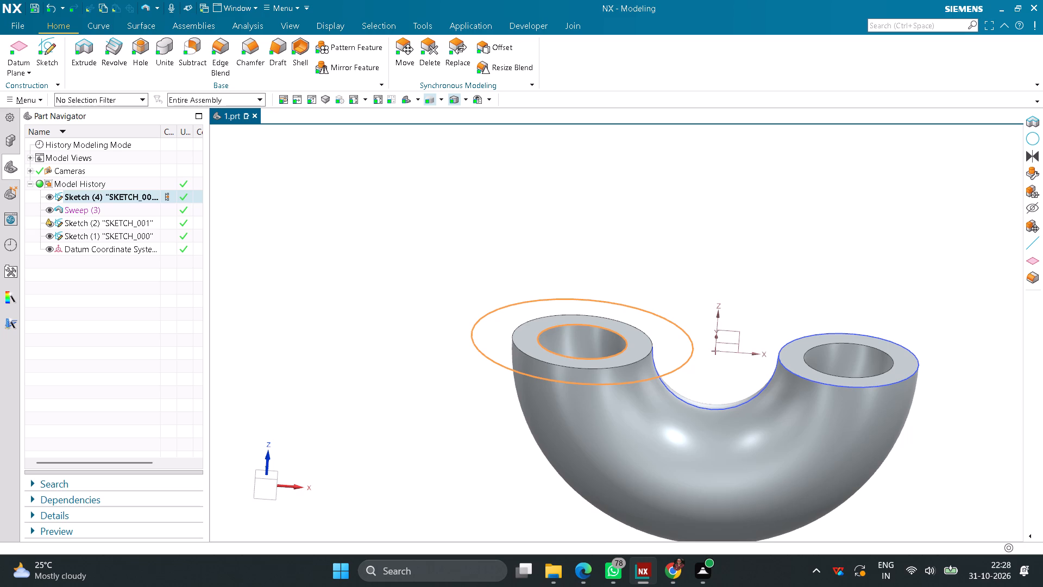
Extrude the flange sketch 32 mm away from the bend, with the Boolean left as Inferred to unite it with the pipe.
click(80, 48)
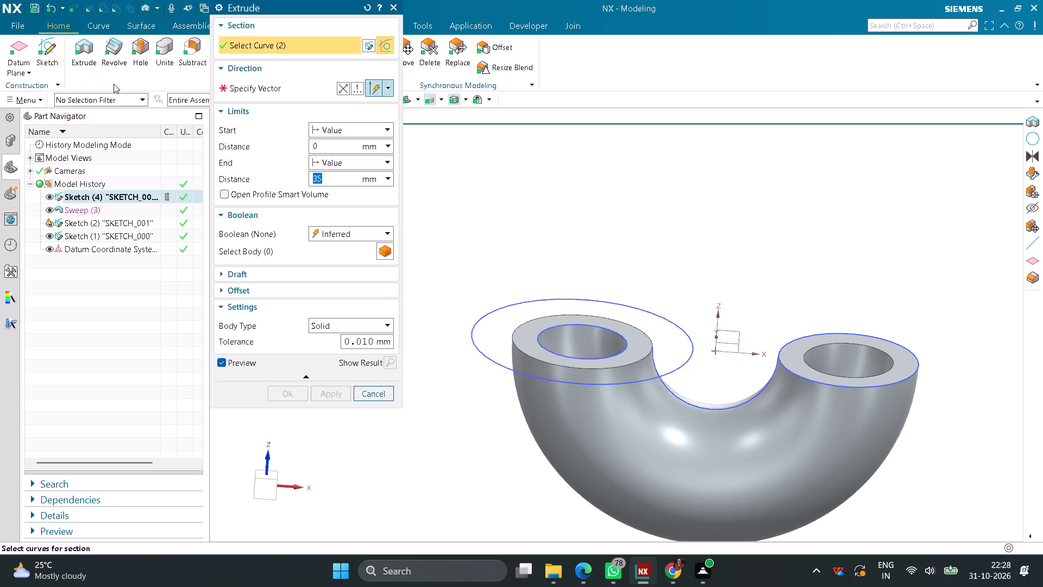
text(32)
key(Return)
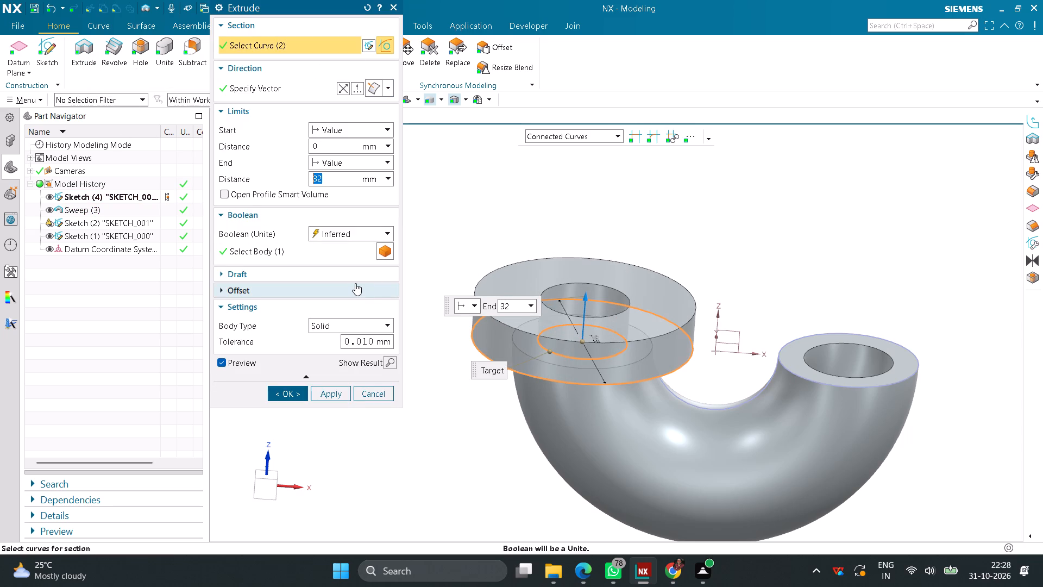
click(384, 363)
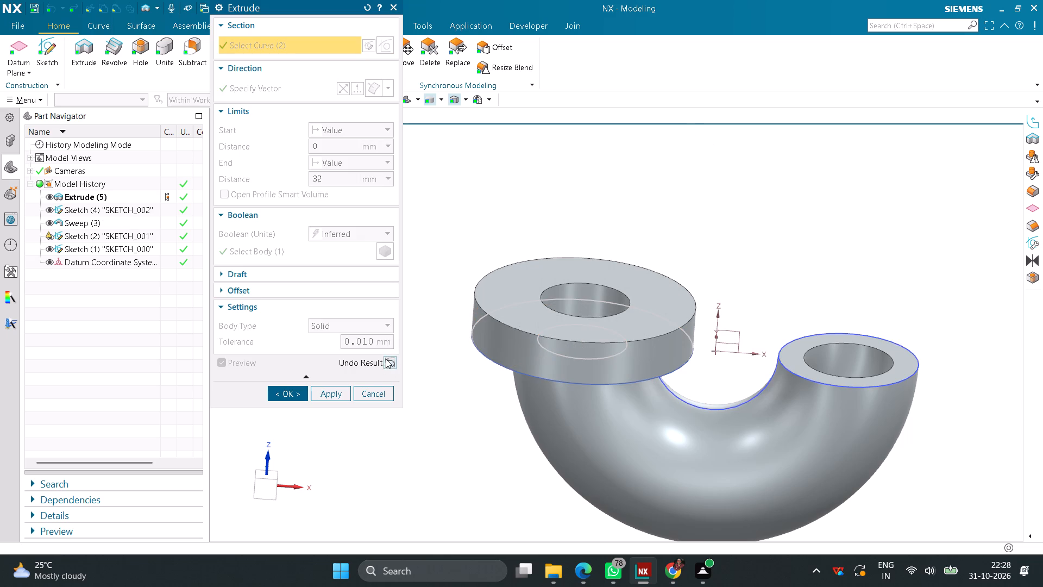
click(287, 398)
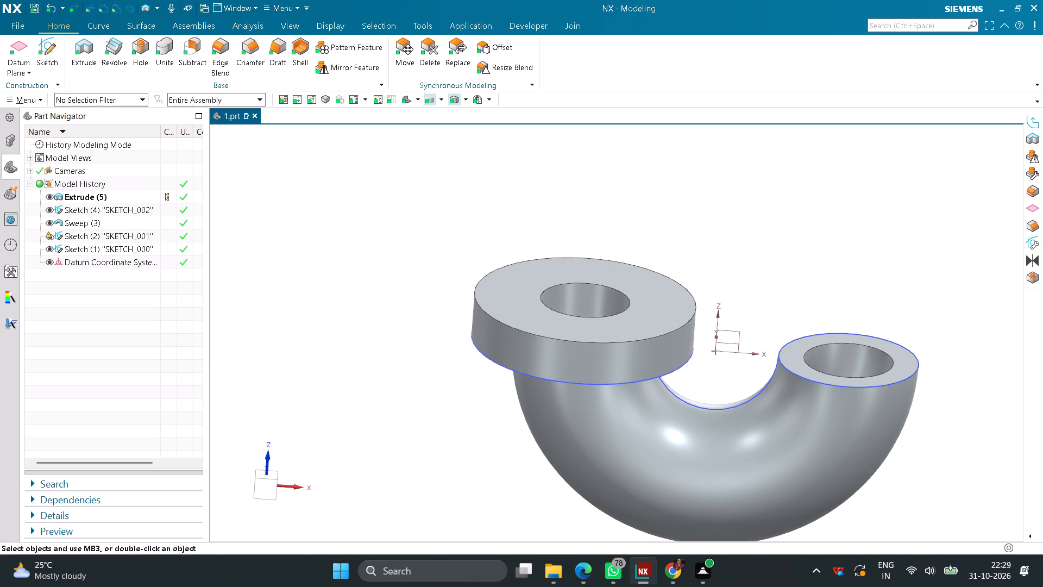
Start a sketch on the bend's open end face on the positive X side and draw a concentric circle of diameter 158.05 mm.
click(54, 58)
click(806, 367)
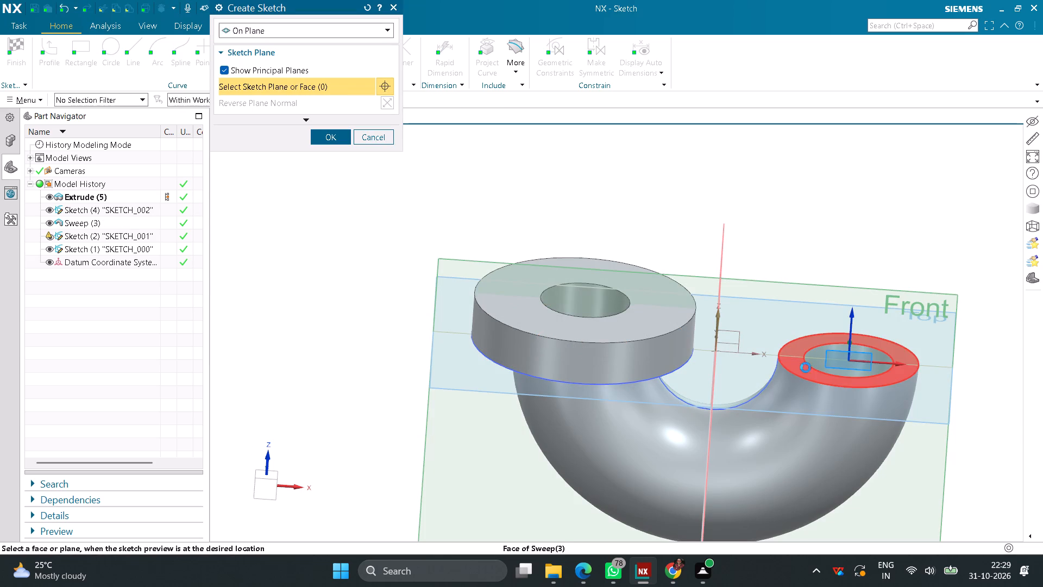
click(338, 142)
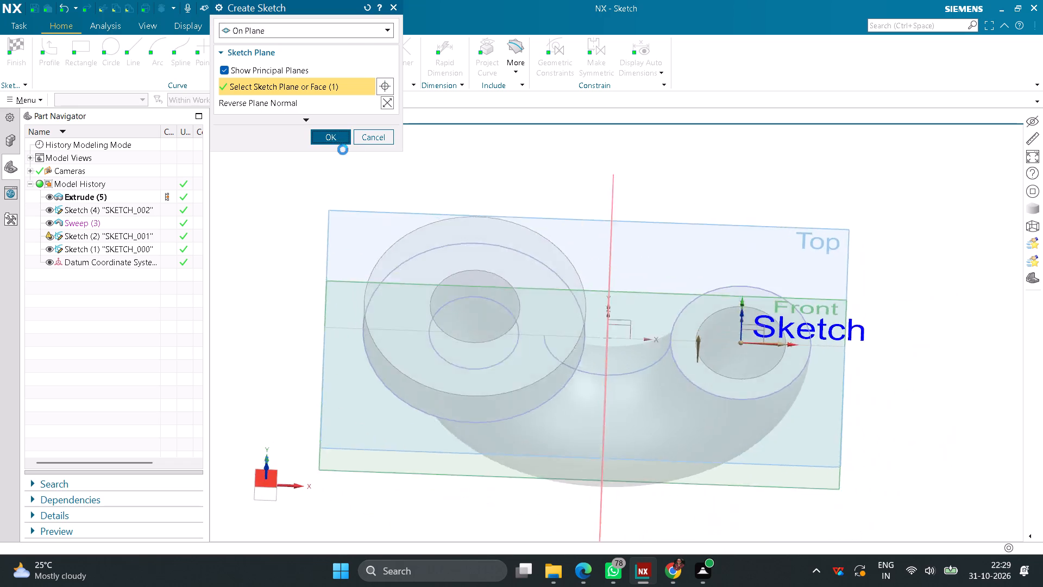
click(109, 52)
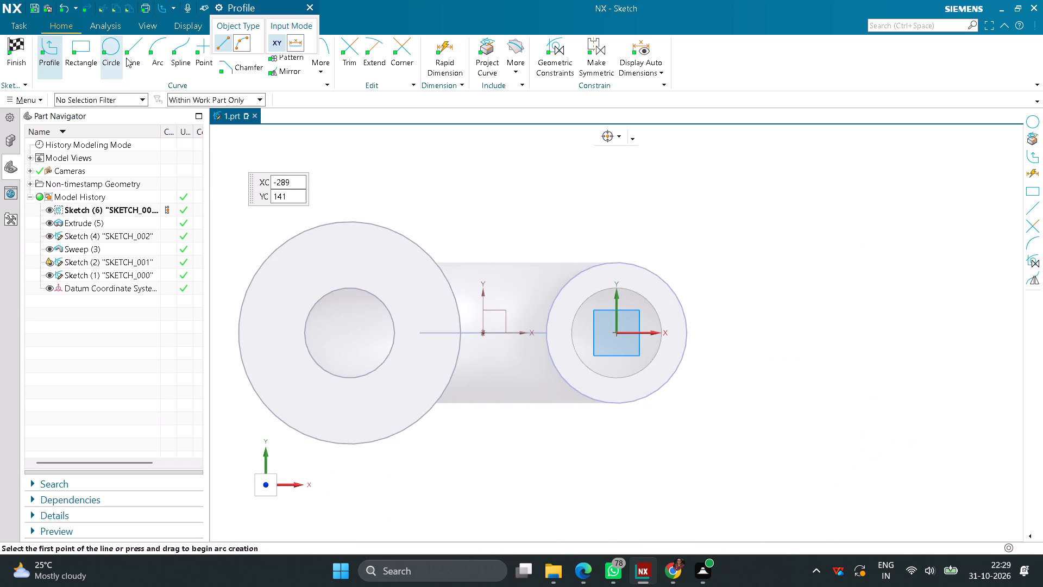
click(618, 333)
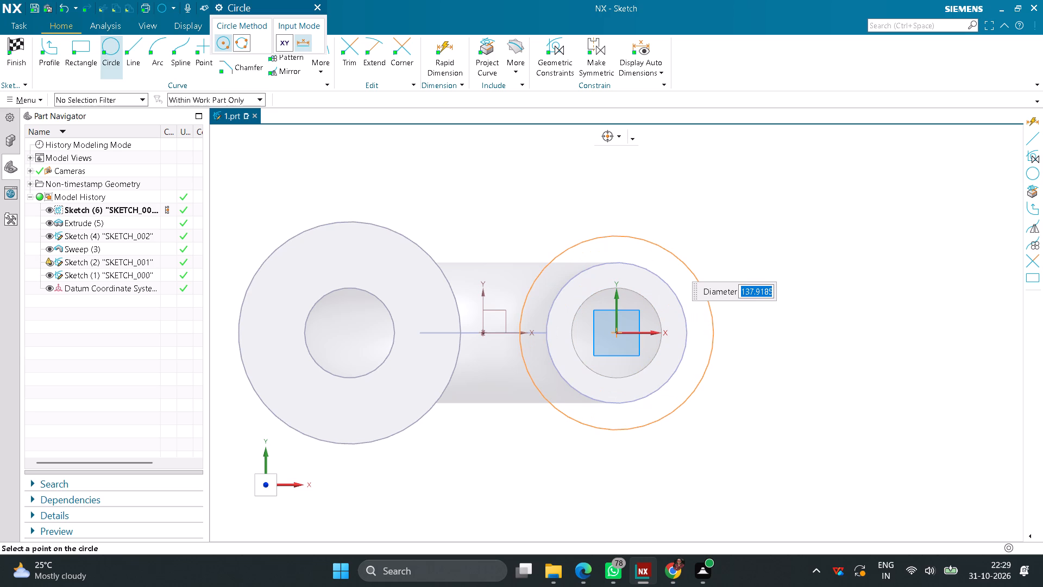
text(158.)
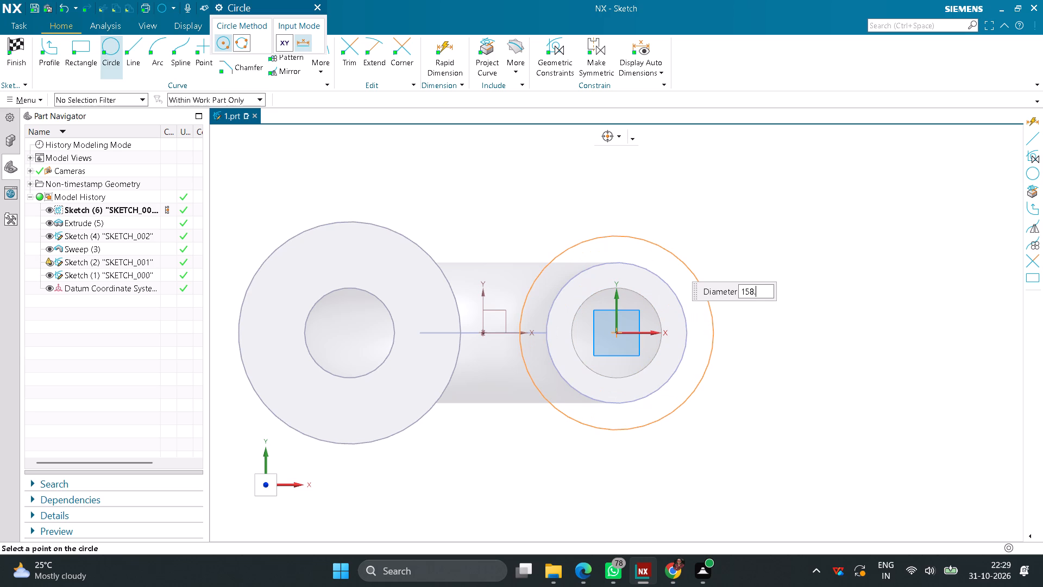
text(05)
key(Return)
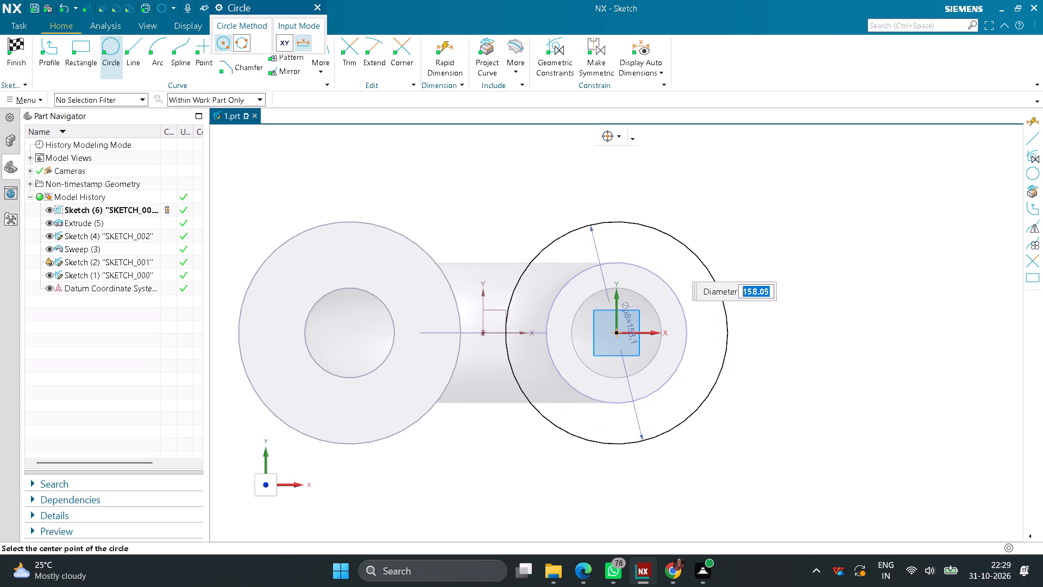
middle_click(490, 221)
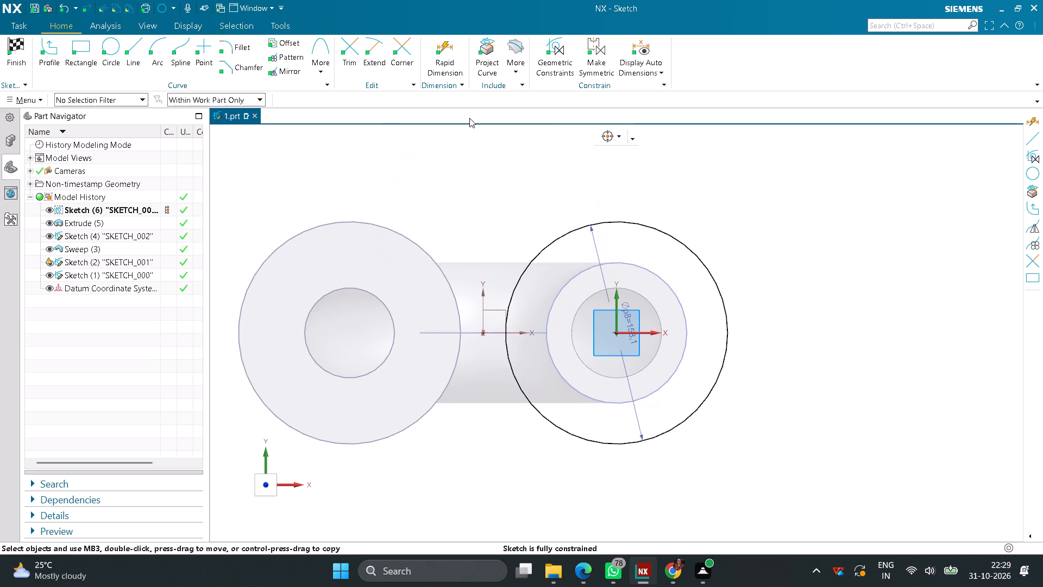
Project the inner bore edge of this pipe end into the sketch and finish the sketch.
click(490, 55)
click(598, 291)
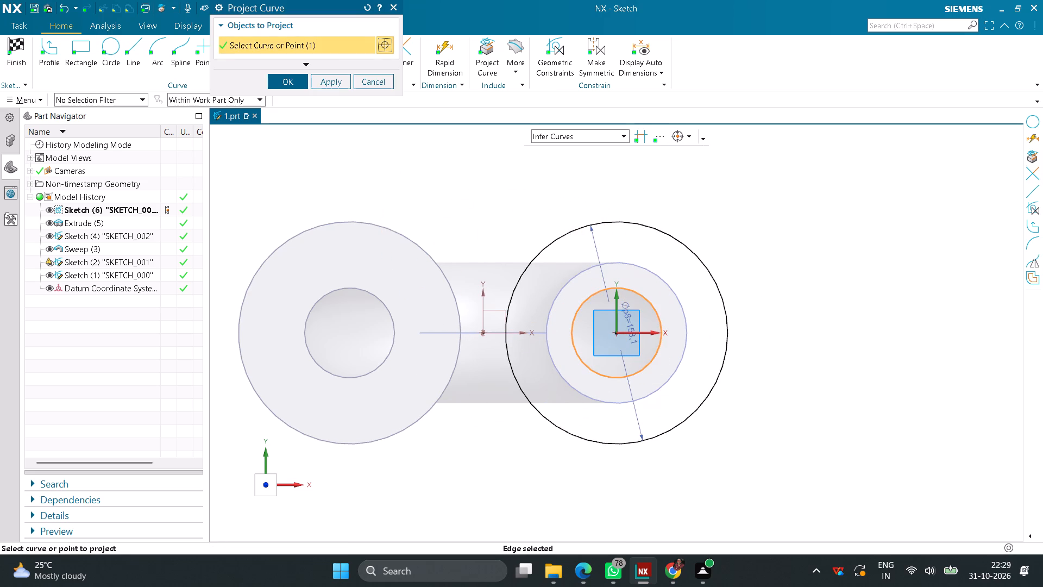
click(288, 84)
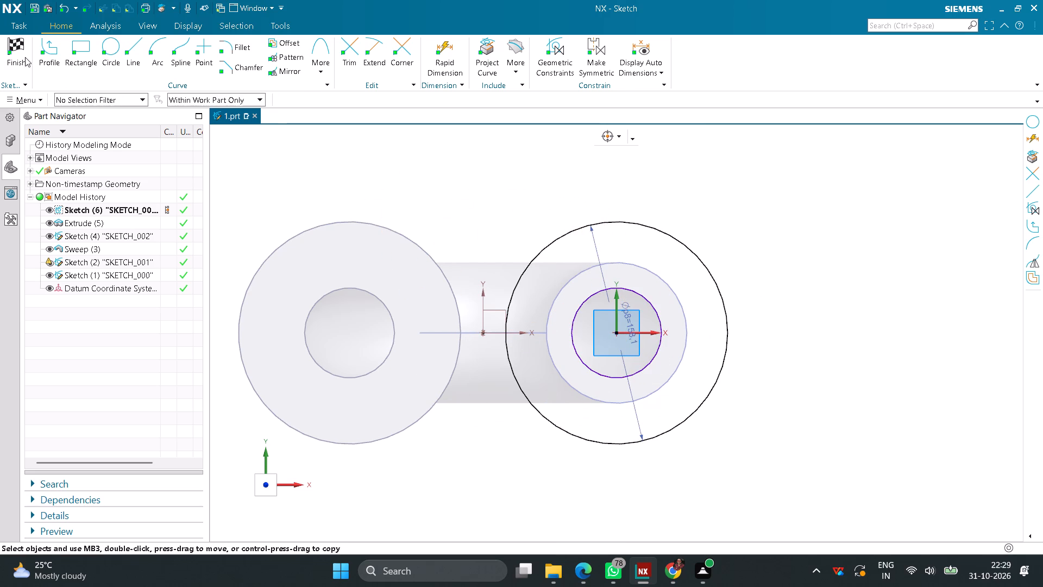
click(20, 54)
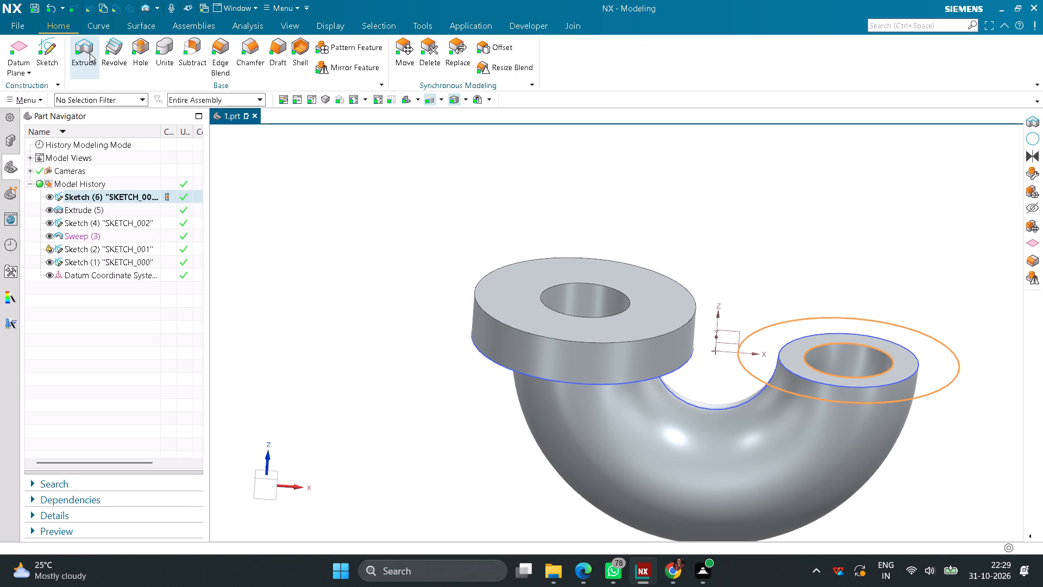
Extrude the second flange sketch 32 mm away from the bend, with the Boolean left as Inferred to unite it with the pipe.
click(86, 49)
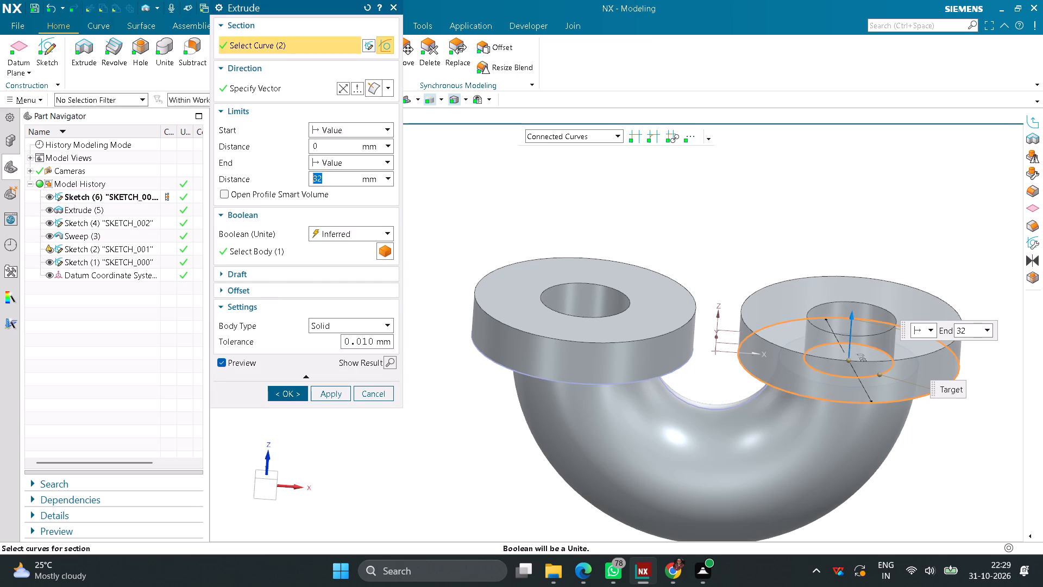
click(296, 397)
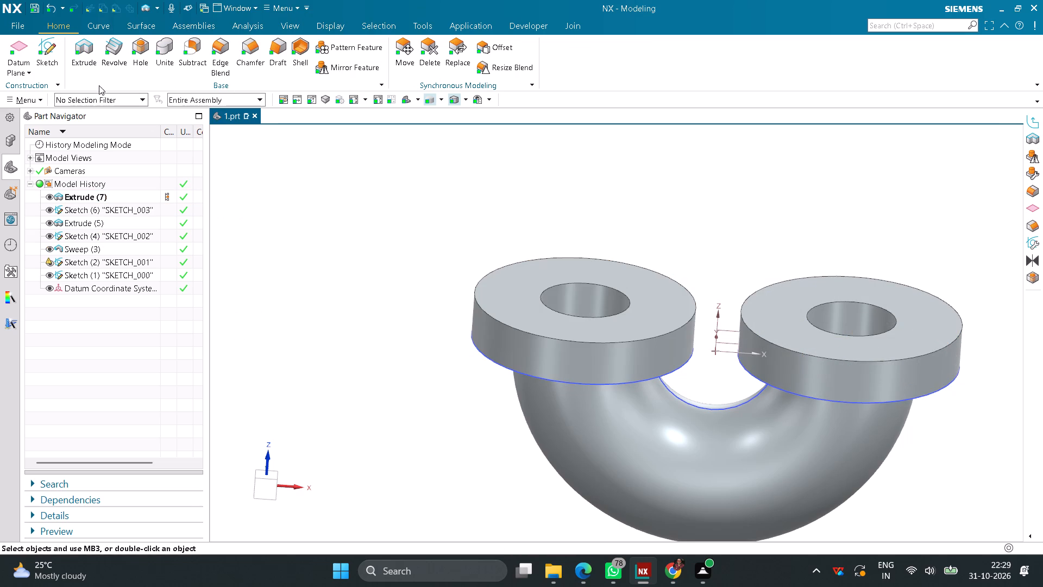
Start a sketch on the outer face of the negative X flange and draw a concentric circle slightly larger than the bore.
click(54, 55)
click(524, 314)
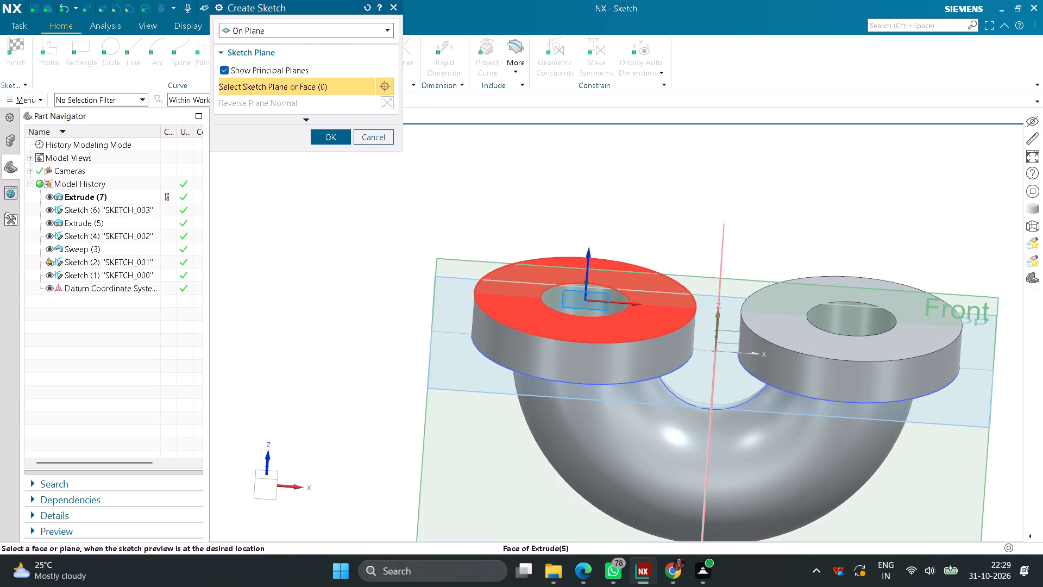
click(324, 140)
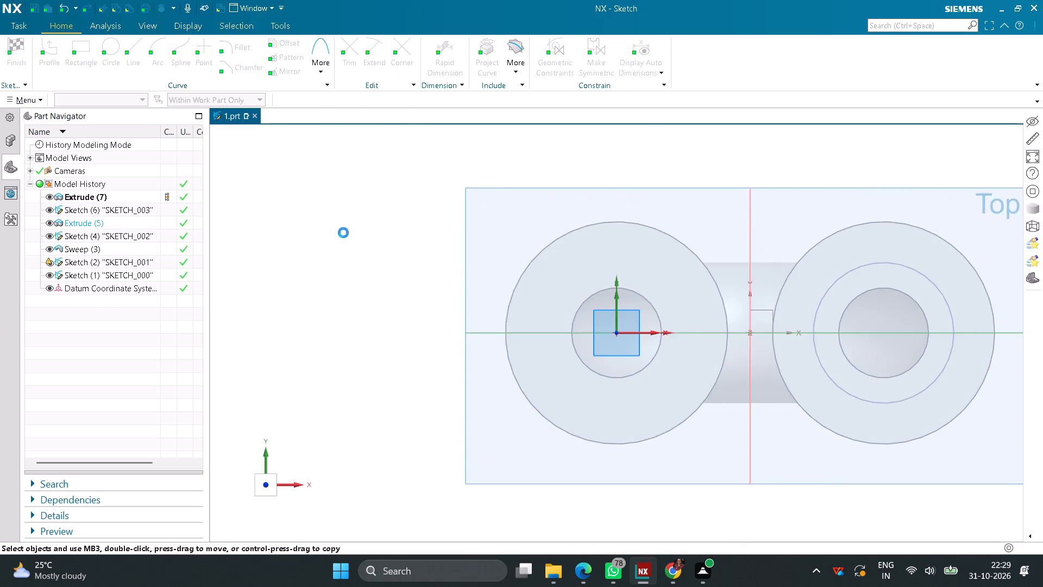
click(114, 51)
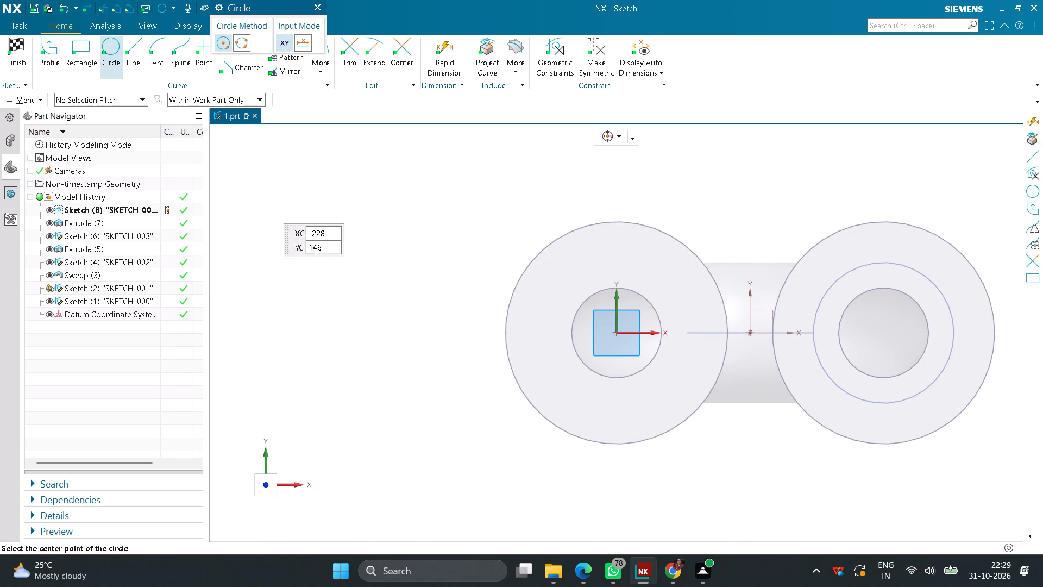
click(616, 332)
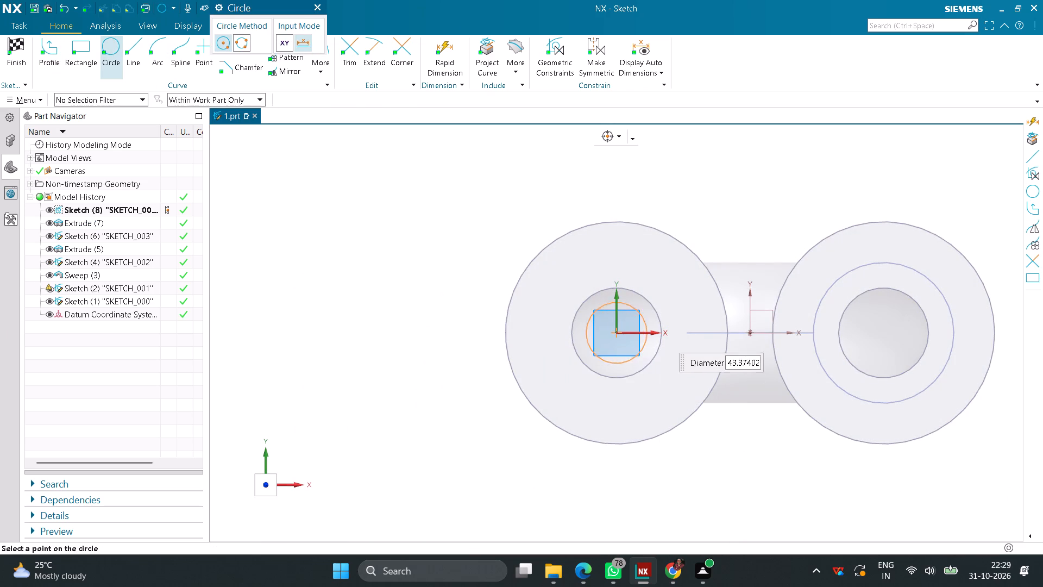
click(649, 286)
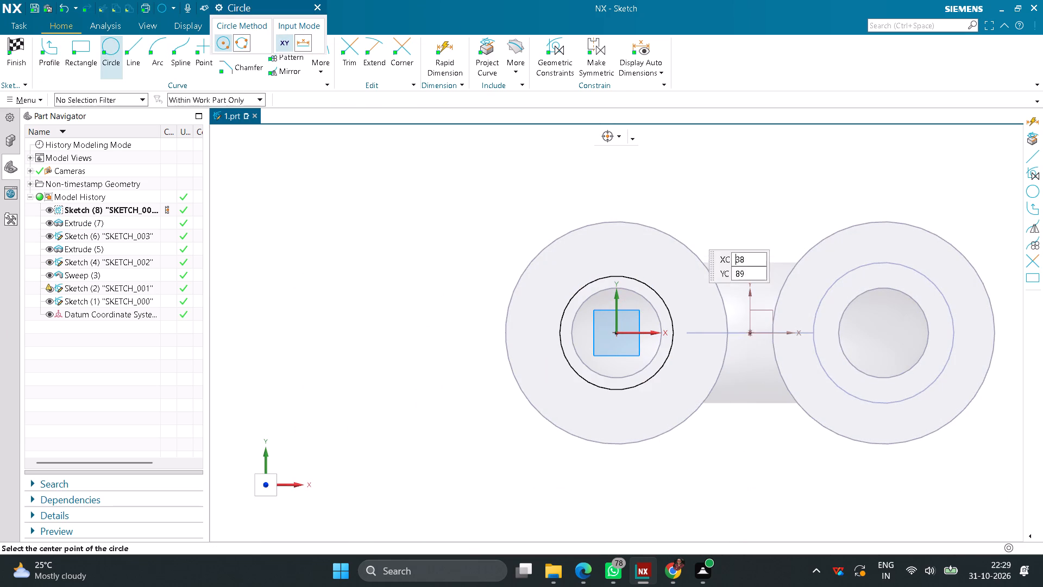
Dimension the circle's near side to the datum Y axis between the flanges and set the distance to 57 mm.
click(445, 65)
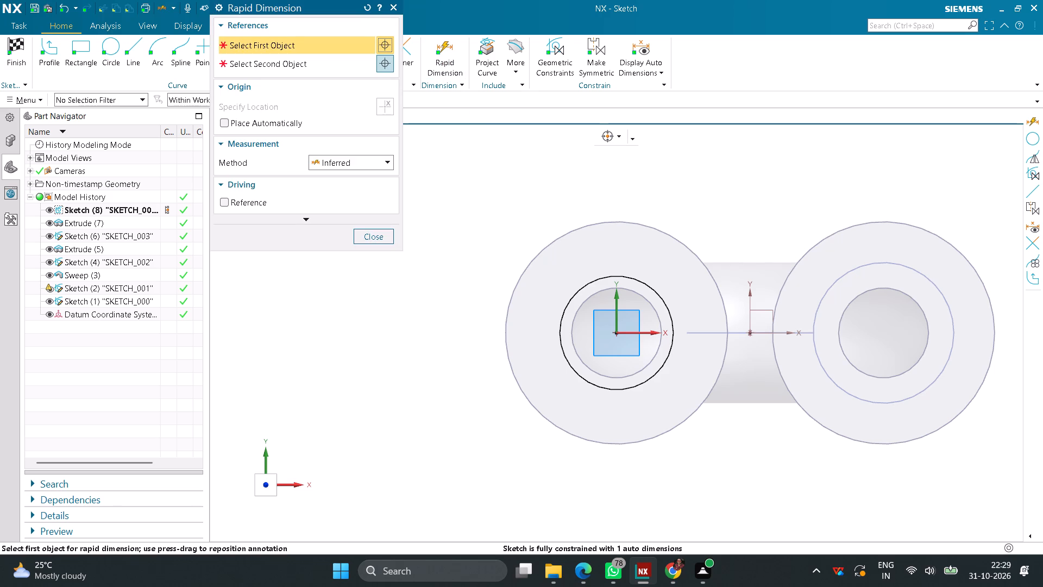
click(675, 322)
click(752, 302)
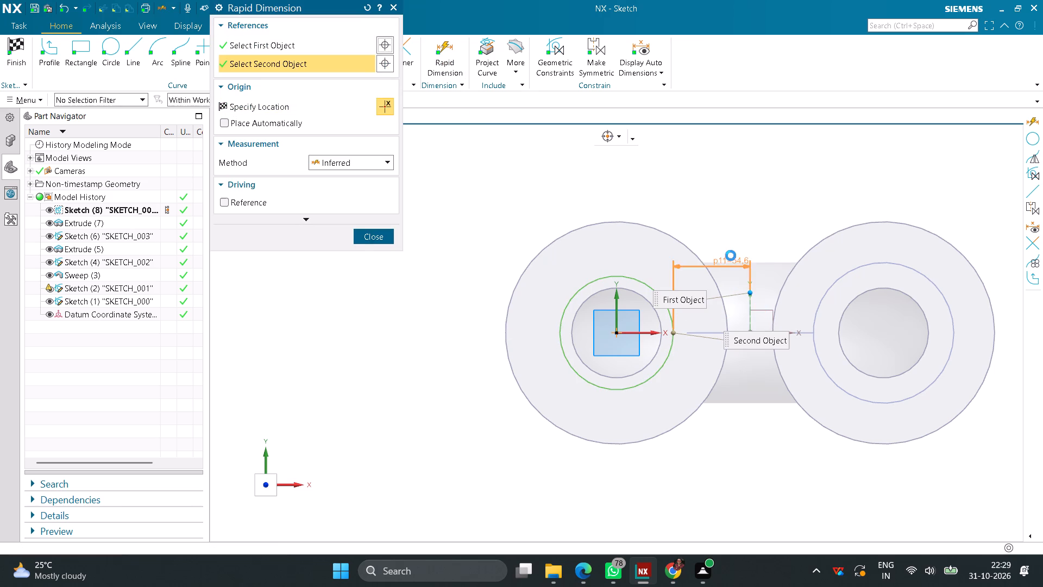
click(701, 213)
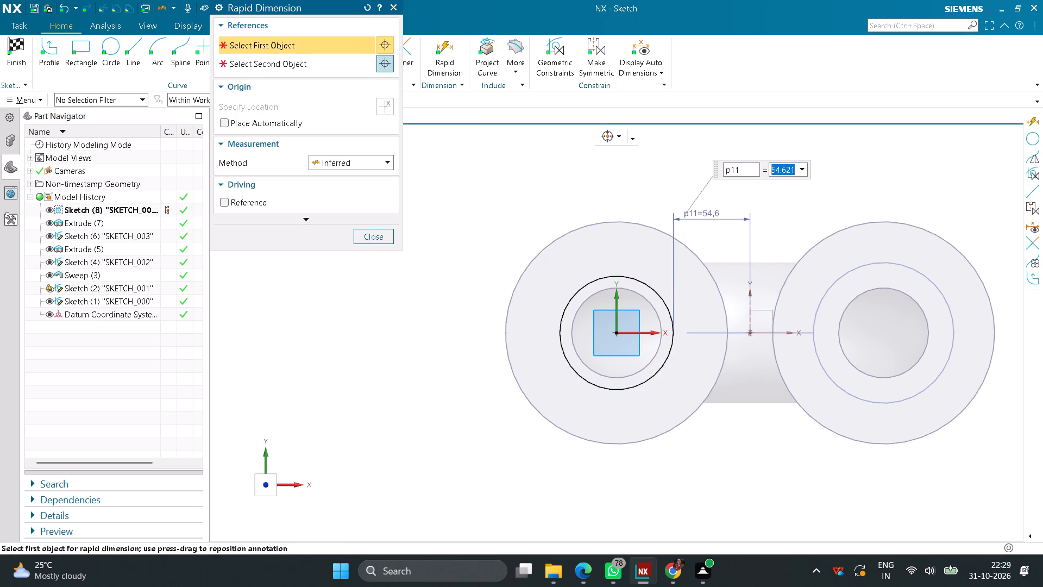
text(57)
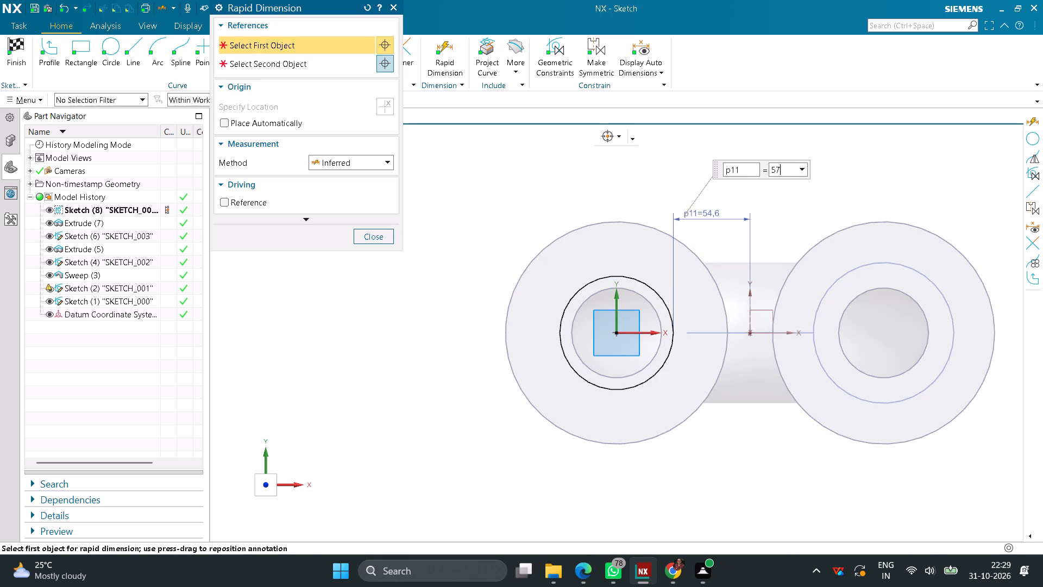
key(Return)
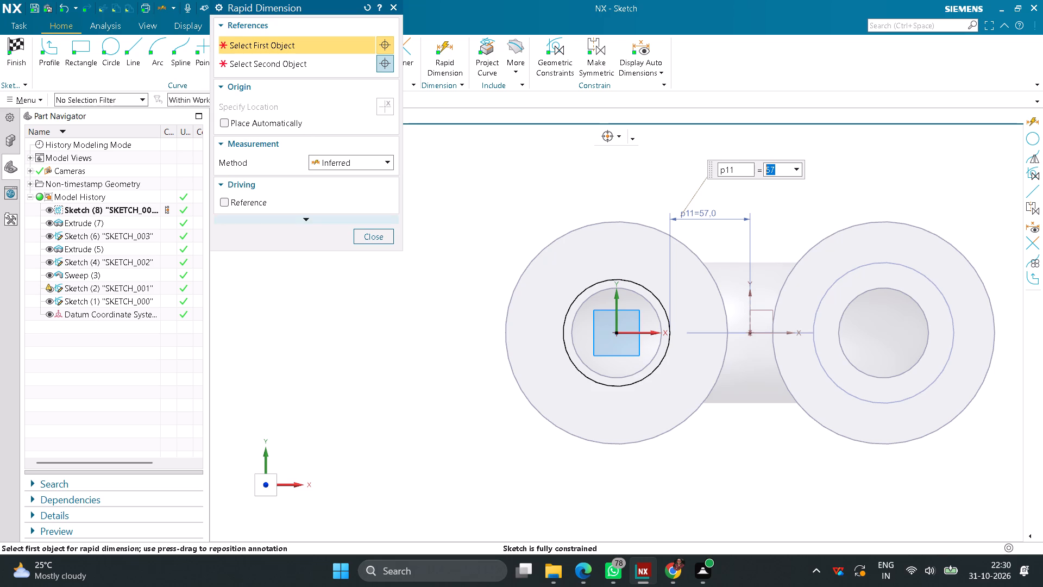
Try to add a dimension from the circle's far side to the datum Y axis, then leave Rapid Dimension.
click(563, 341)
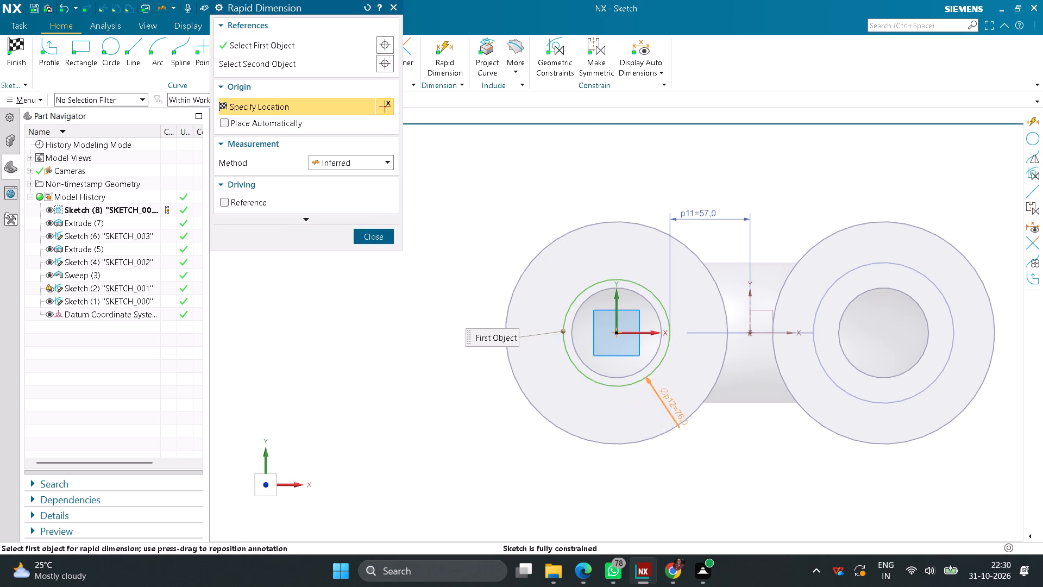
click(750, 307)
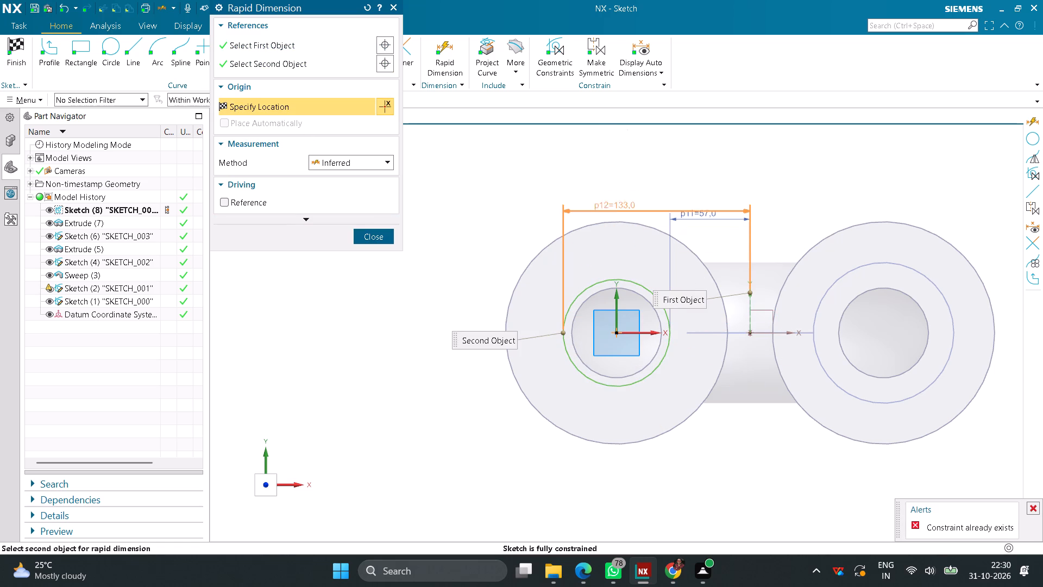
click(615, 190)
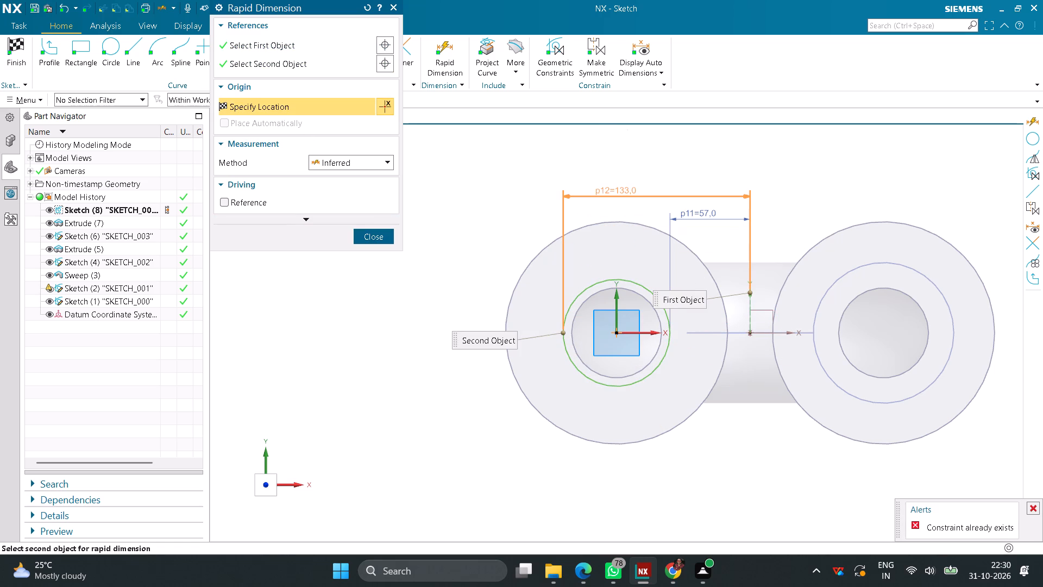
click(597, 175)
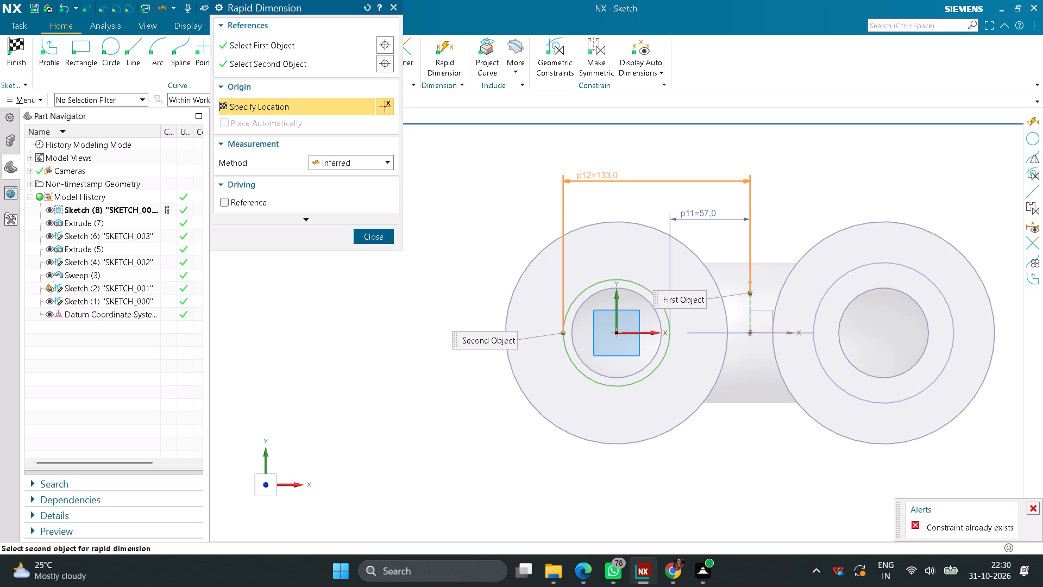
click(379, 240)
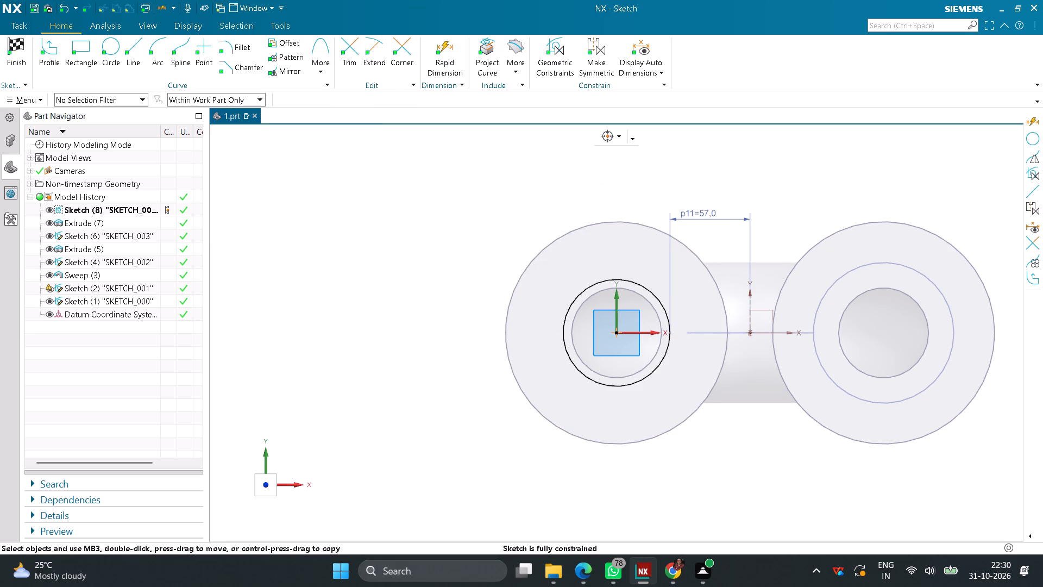
Finish the sketch and extrude the circle 32 mm in the reversed direction, subtracting a counterbore from the negative X flange.
click(11, 49)
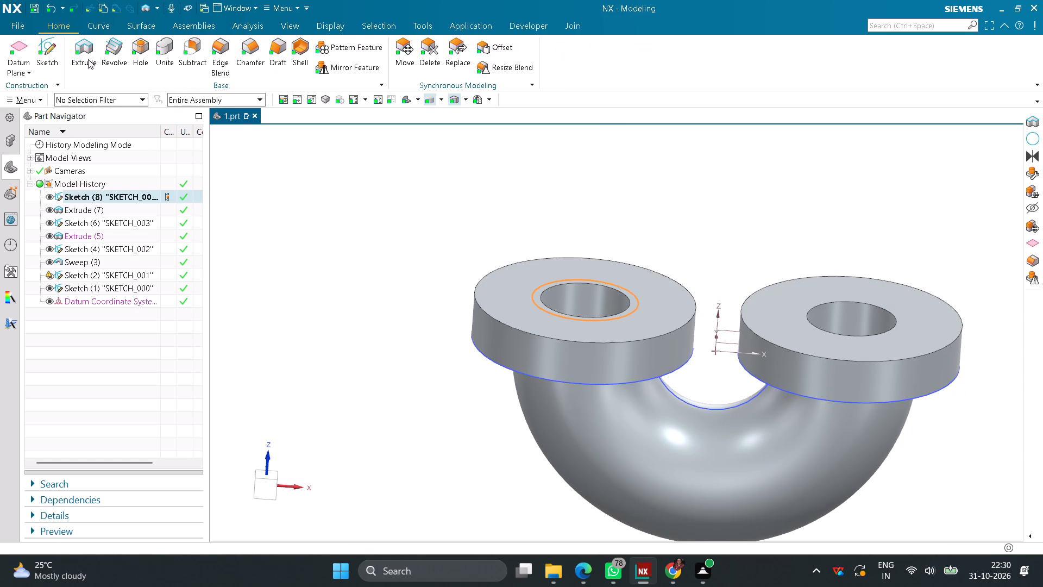
click(81, 52)
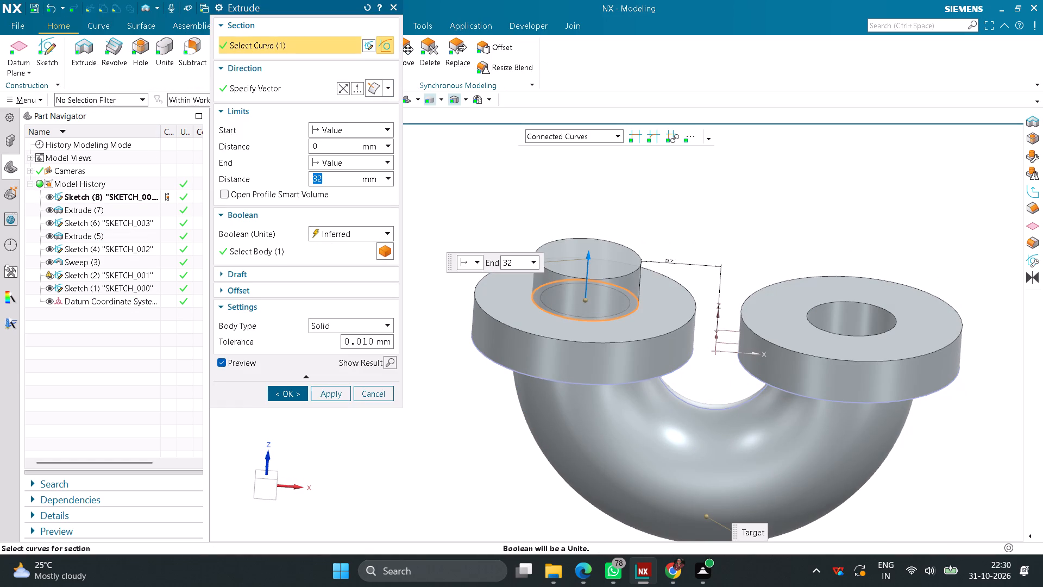
click(340, 89)
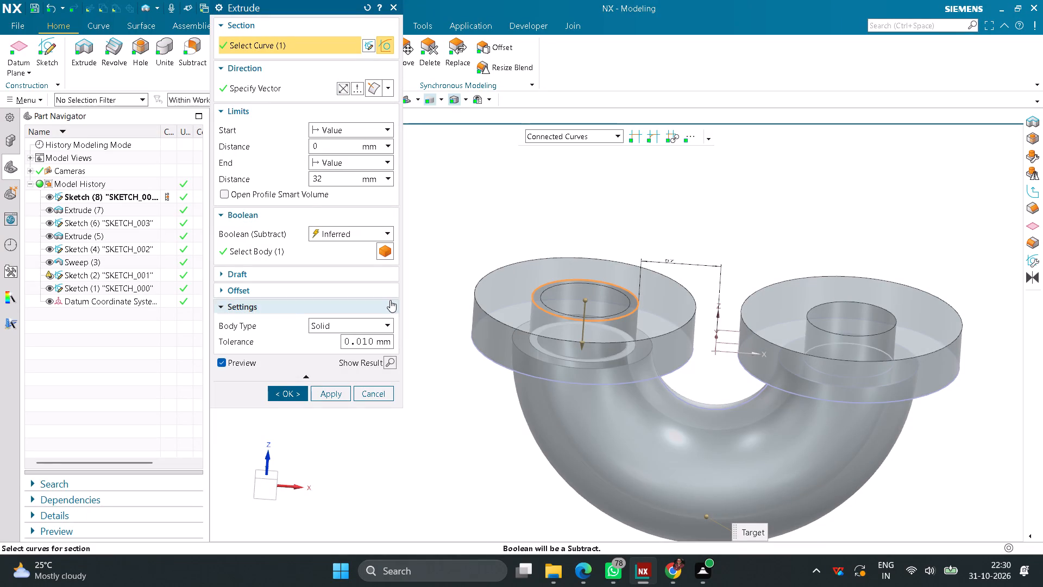
click(387, 360)
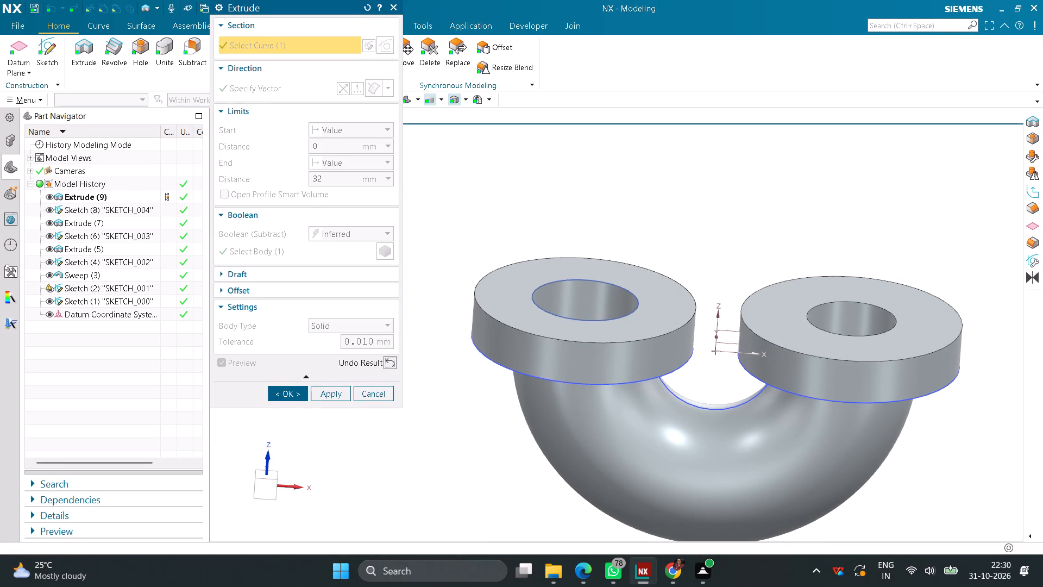
middle_drag(608, 200, 594, 210)
right_drag(608, 200, 587, 221)
middle_drag(605, 211, 536, 273)
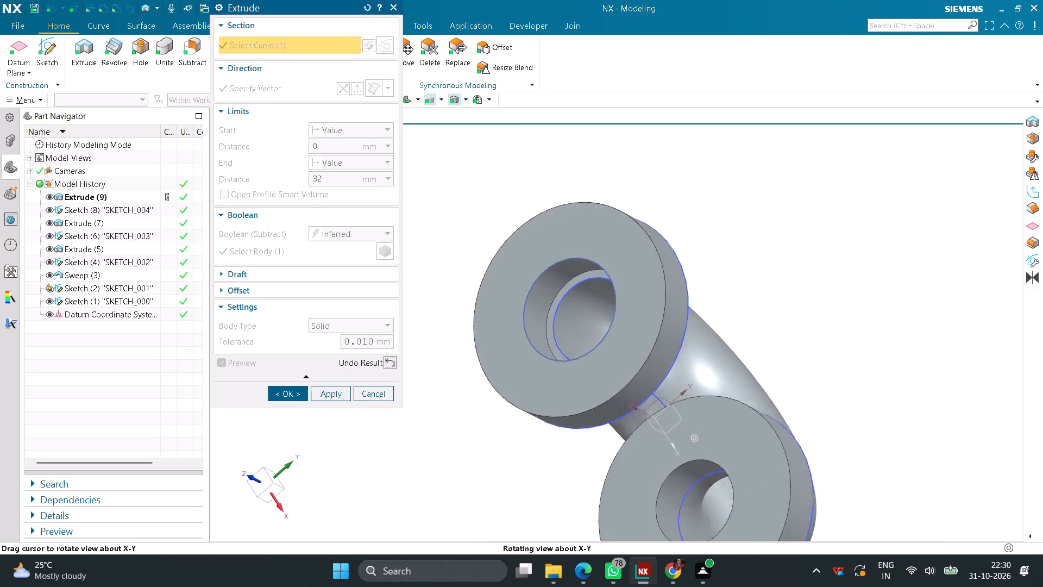
middle_drag(536, 273, 561, 247)
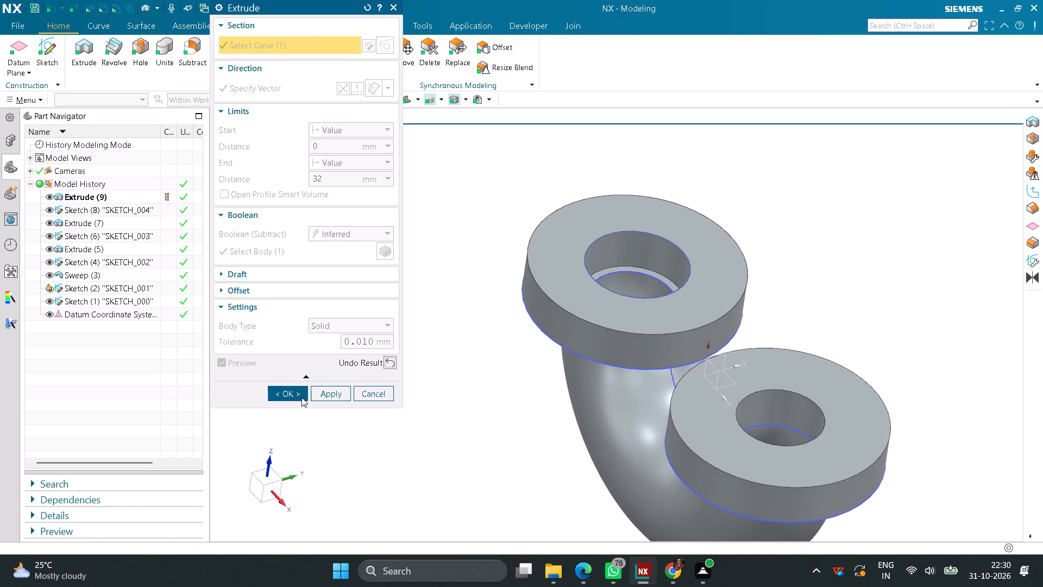
click(299, 398)
Start a sketch on the outer face of the positive X flange and draw a concentric circle larger than the bore.
click(58, 55)
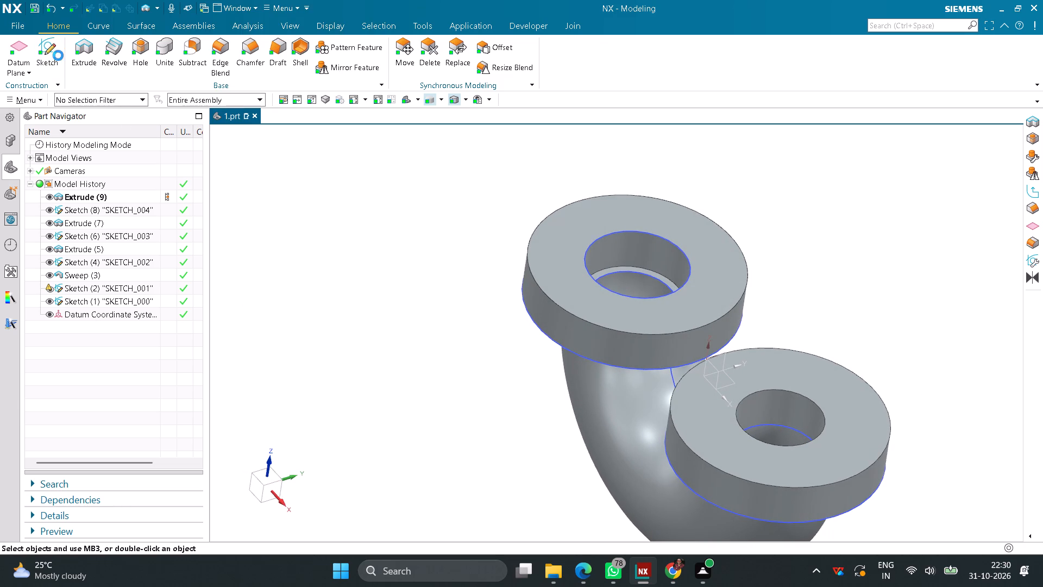
click(840, 390)
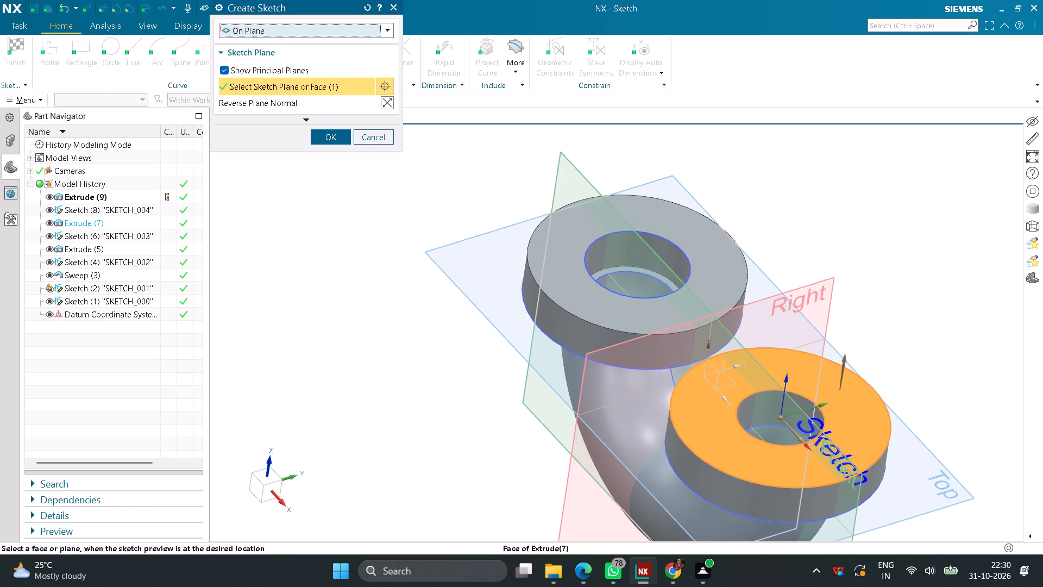
click(336, 139)
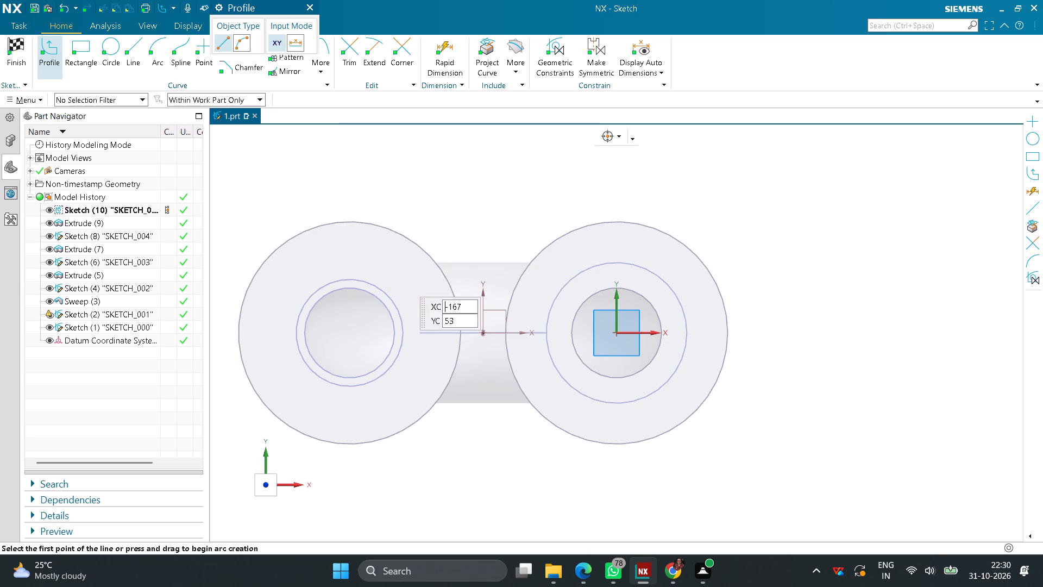
click(114, 49)
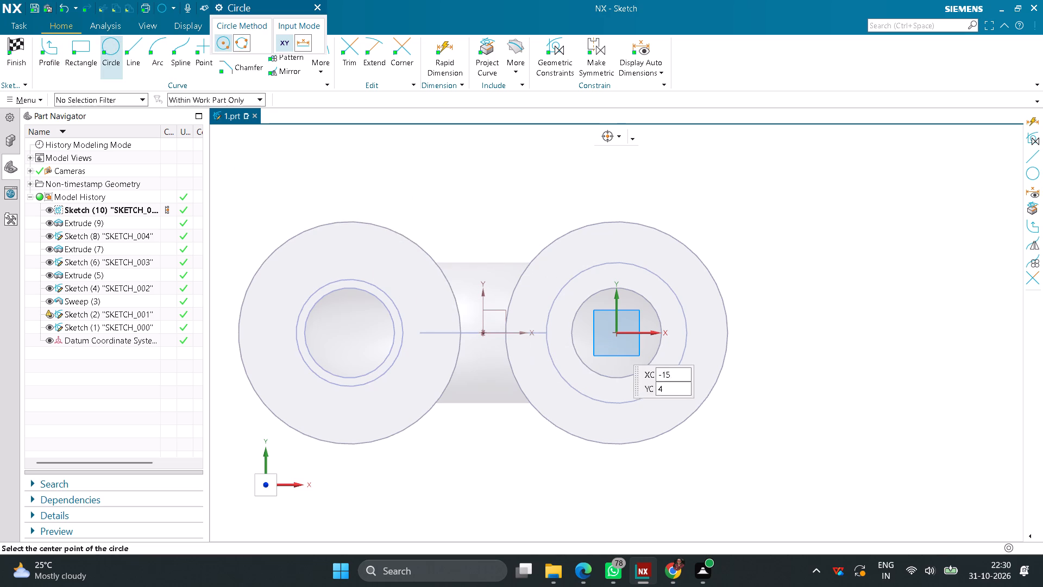
click(620, 333)
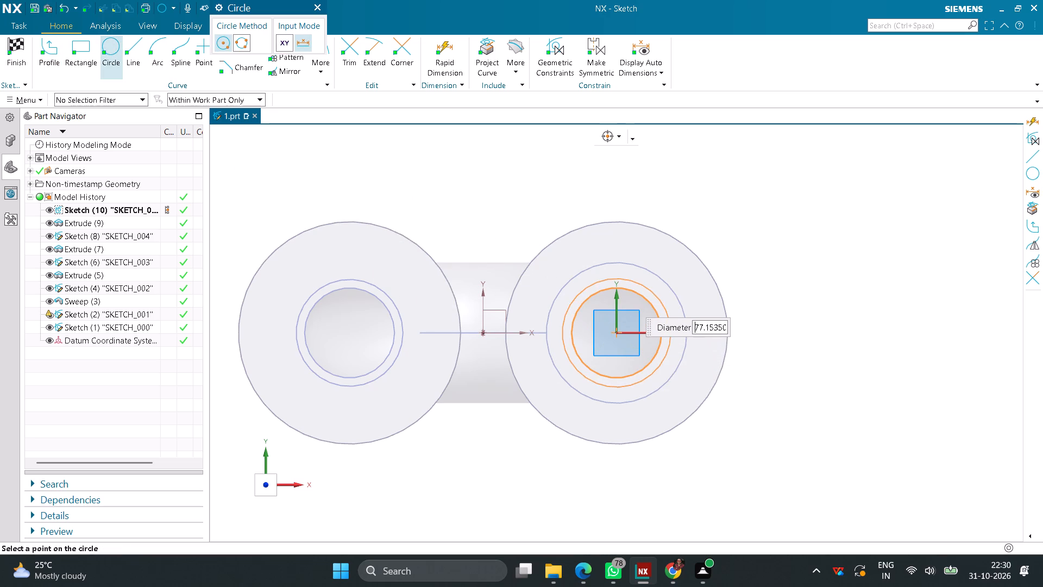
click(601, 248)
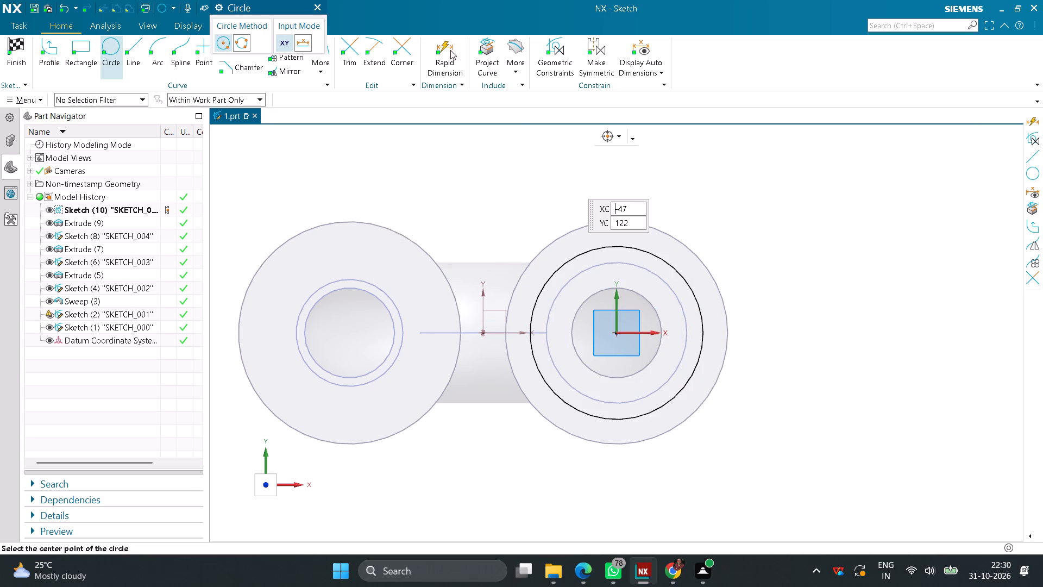
Dimension the circle's near side to the datum Y axis between the flanges and set the distance to 57 mm.
click(447, 56)
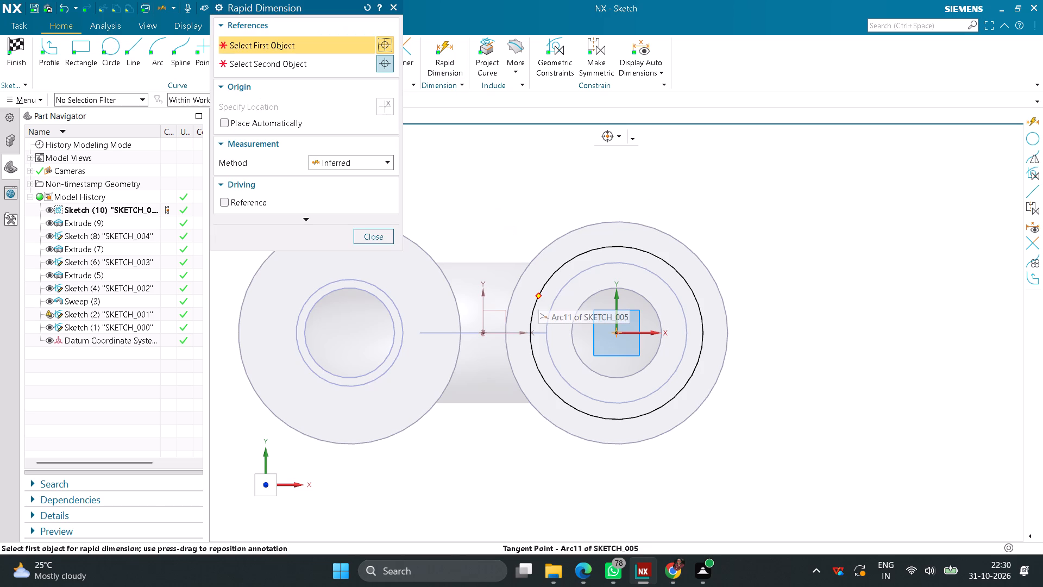
click(538, 296)
click(480, 299)
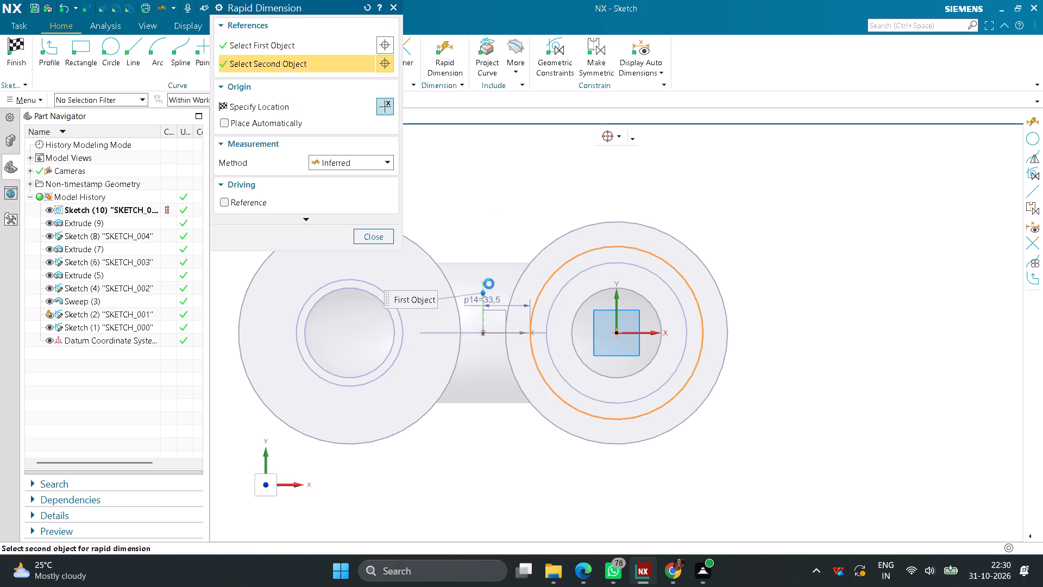
click(500, 212)
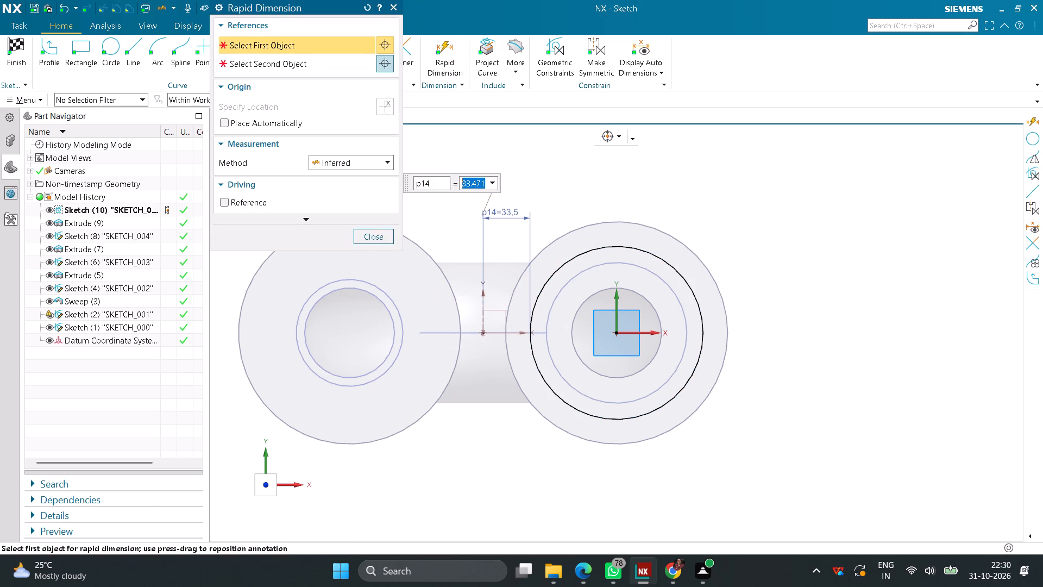
text(57)
key(Return)
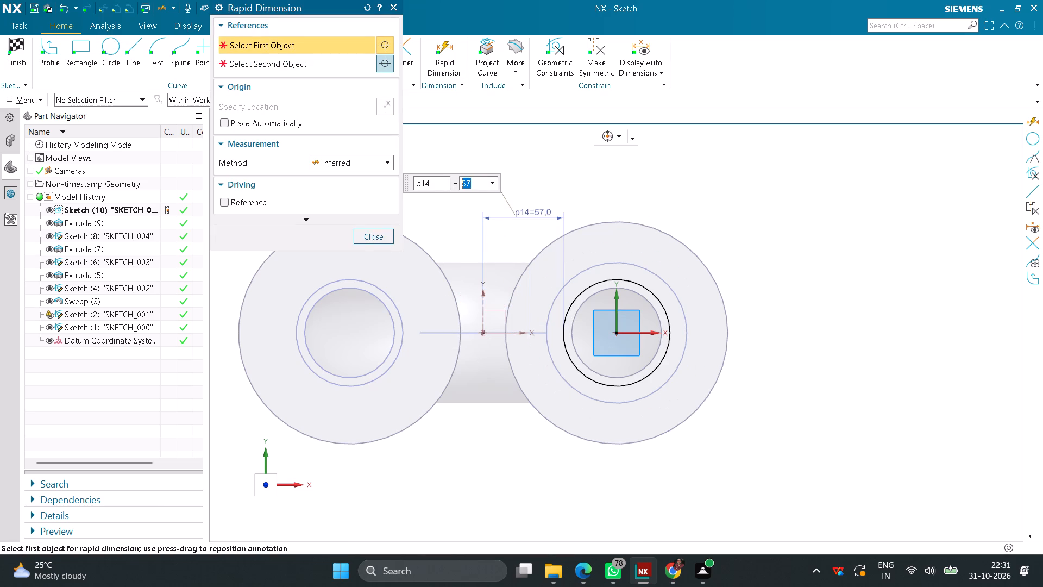
middle_click(619, 202)
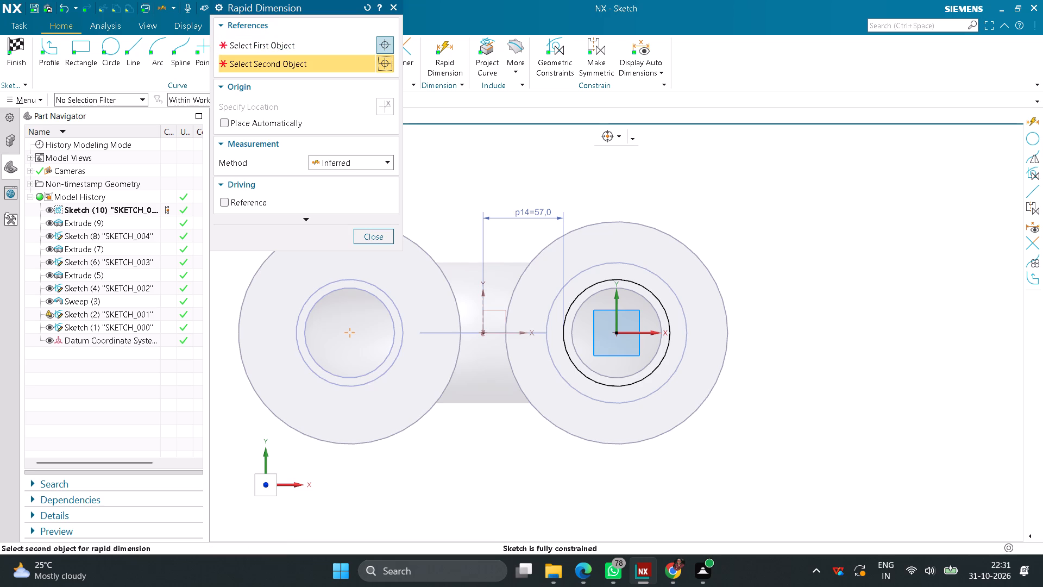
click(387, 237)
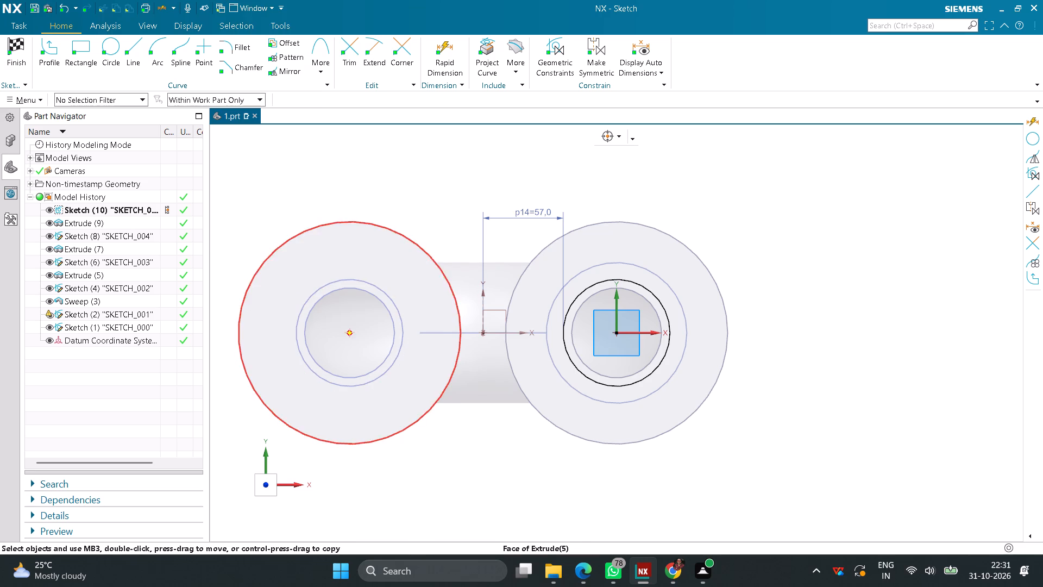
Finish the sketch and extrude the circle 32 mm in the reversed direction, subtracting a counterbore from the positive X flange.
click(26, 51)
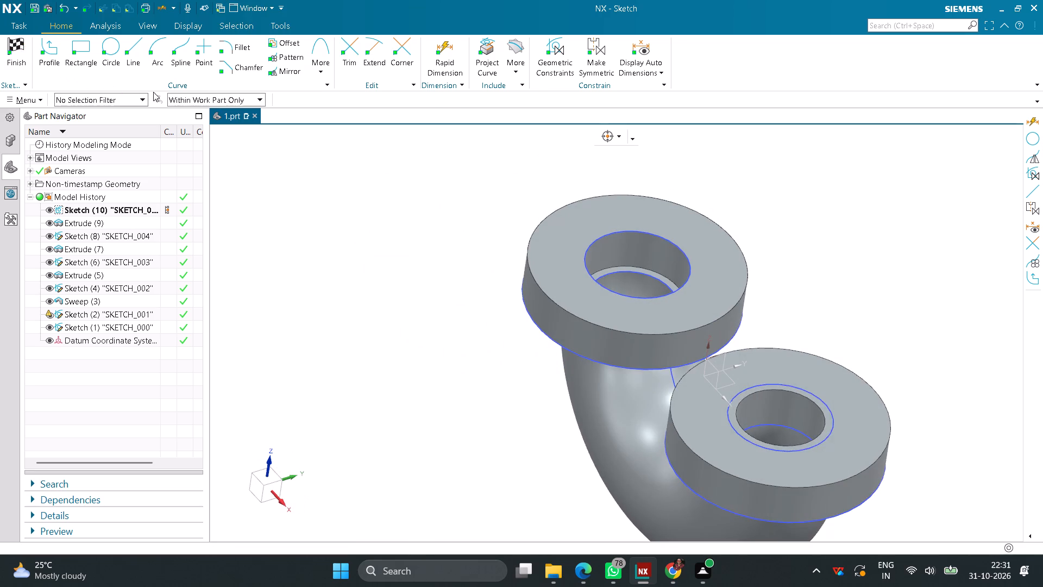
click(87, 60)
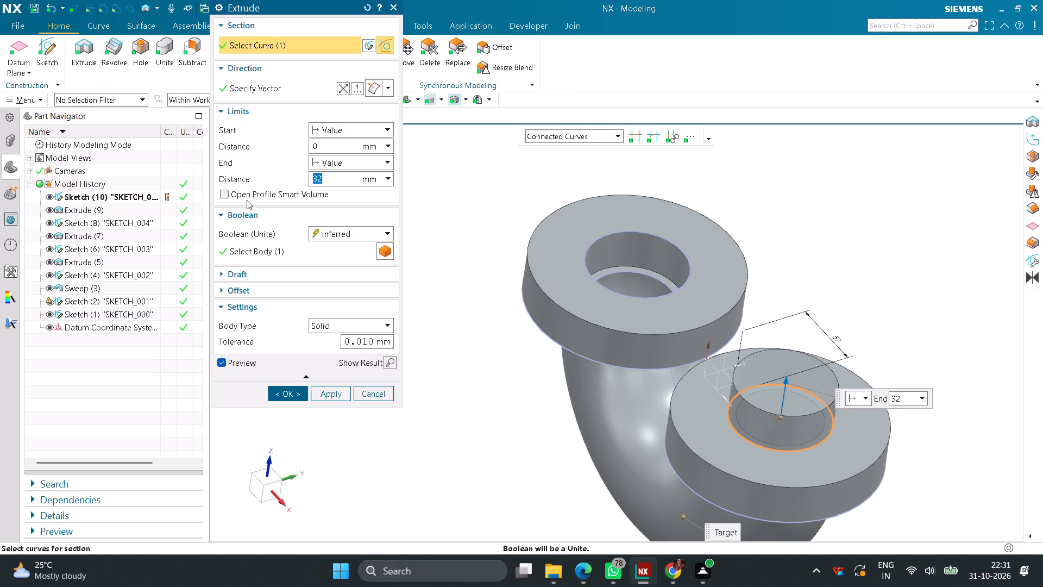
click(342, 88)
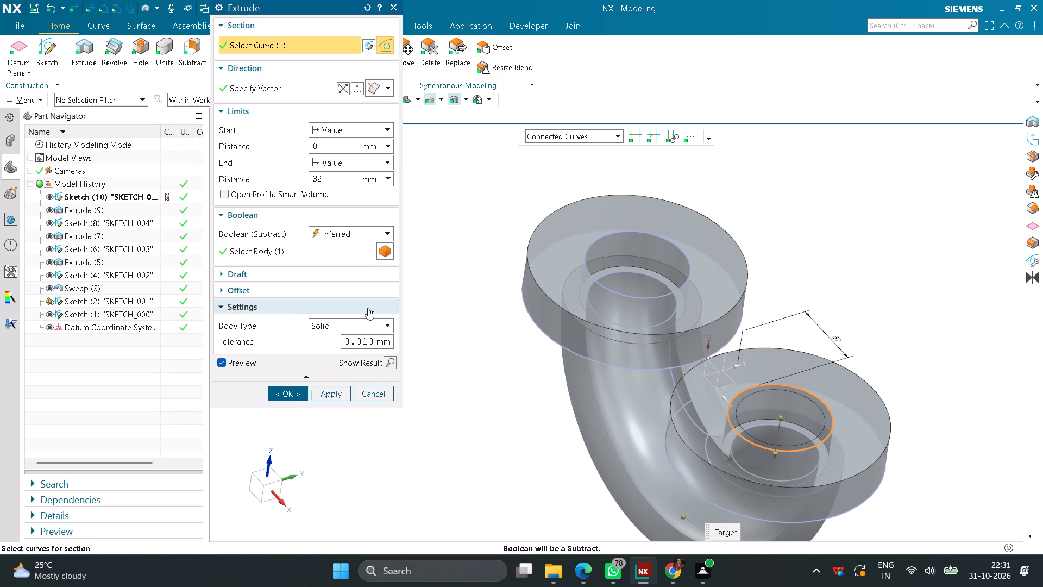
click(289, 396)
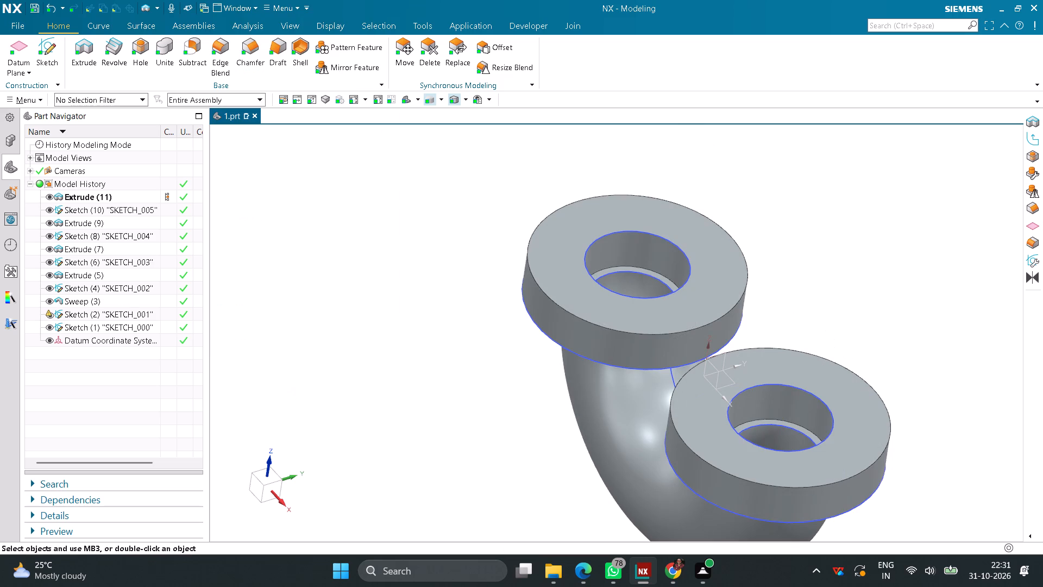
Sketch an 80 by 50 mm rectangle centred on the datum origin, on the plane of the negative X flange's outer face.
click(714, 296)
click(56, 55)
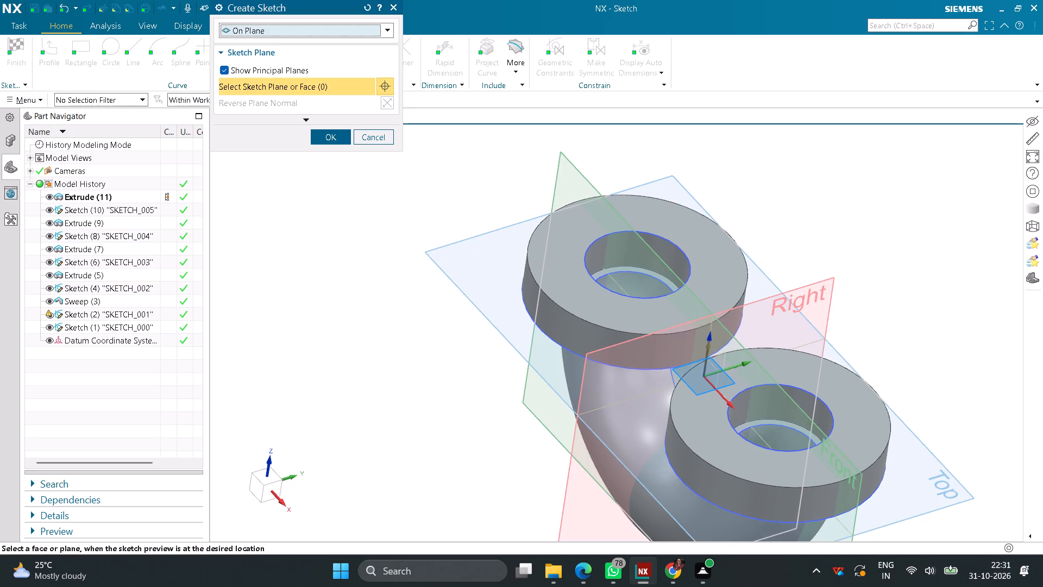
click(664, 306)
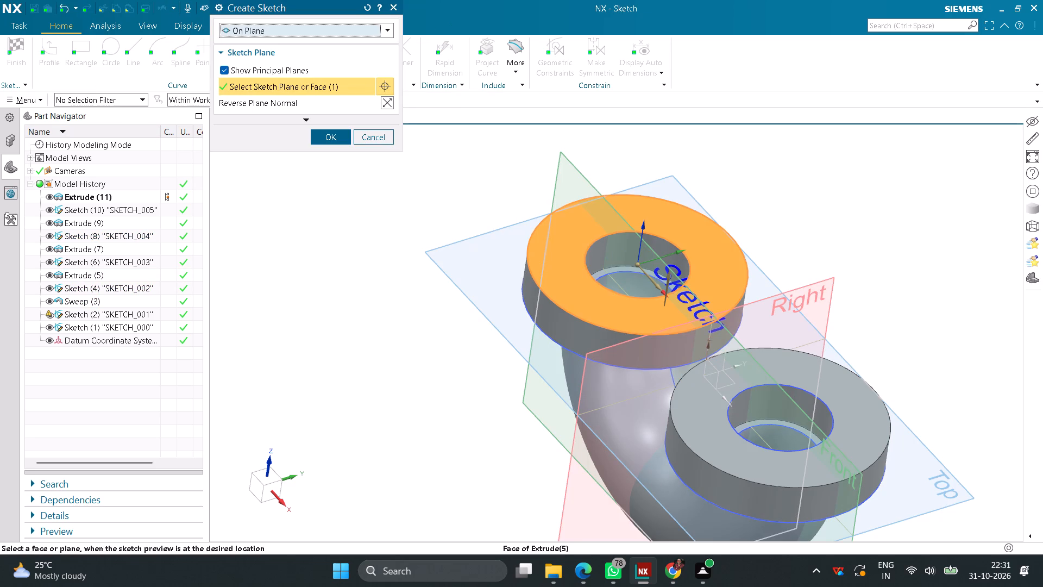
click(326, 140)
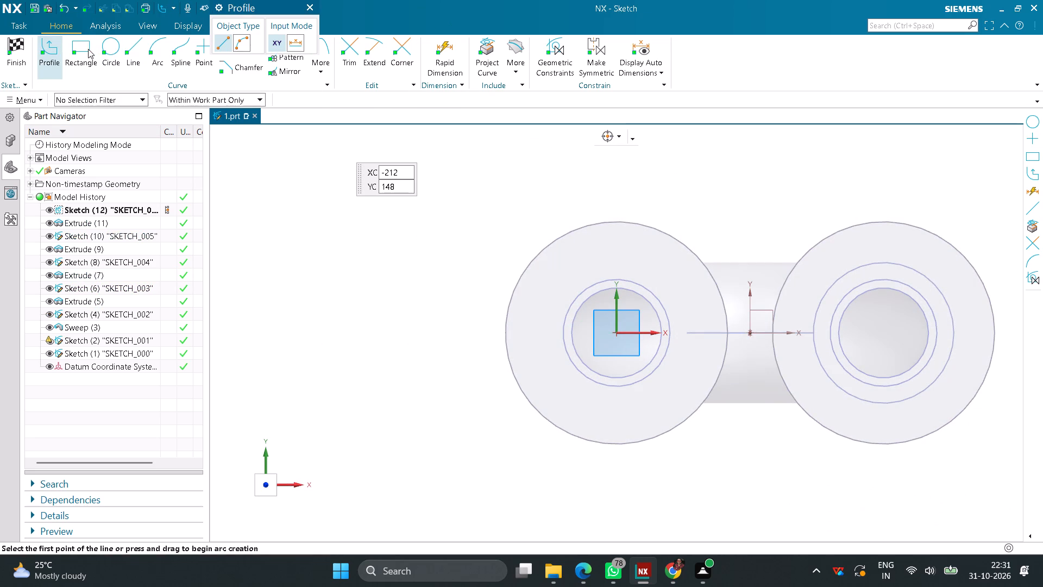
click(88, 49)
click(261, 46)
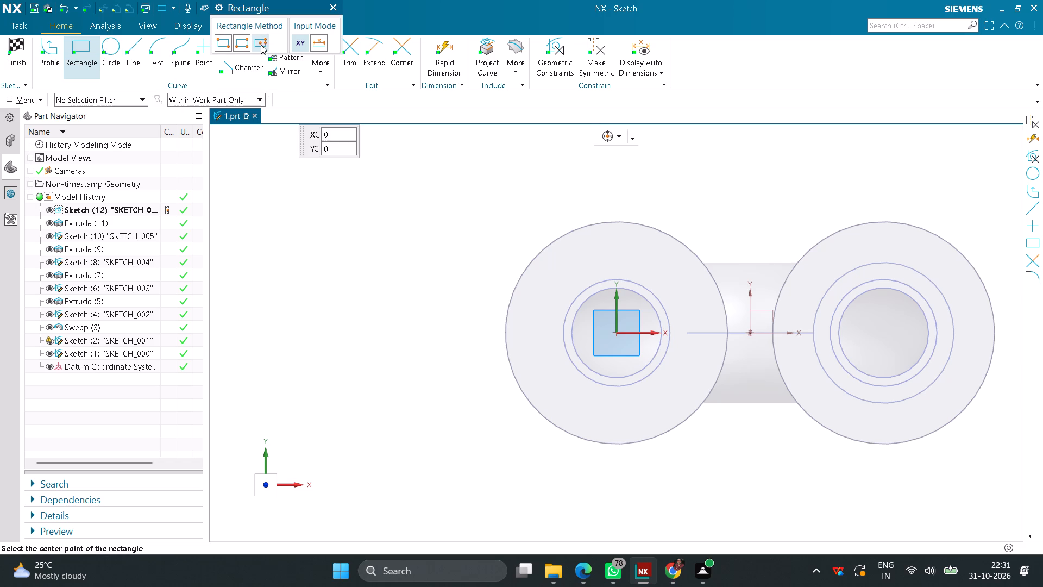
click(751, 333)
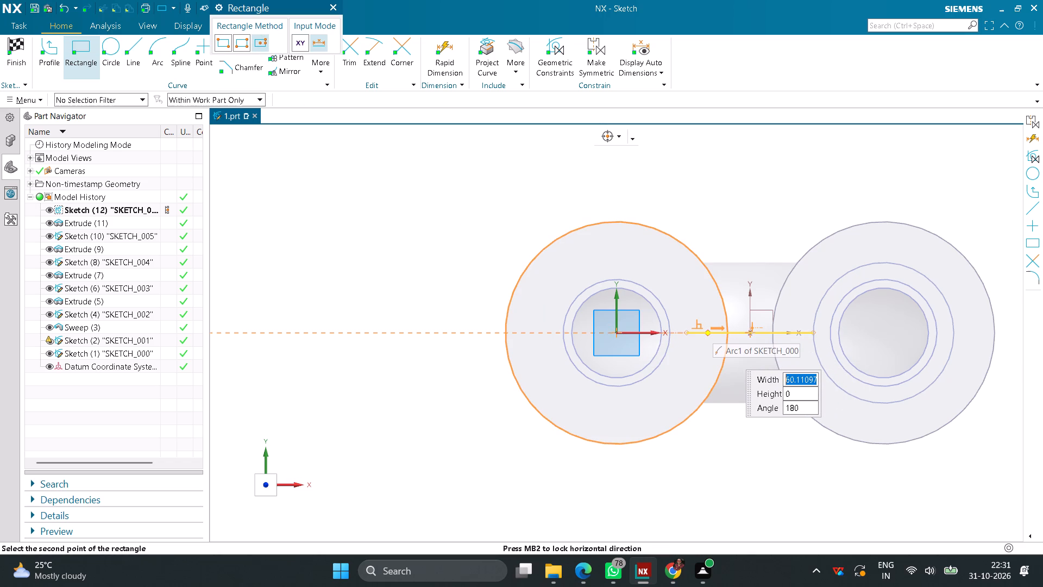
text(80)
key(Return)
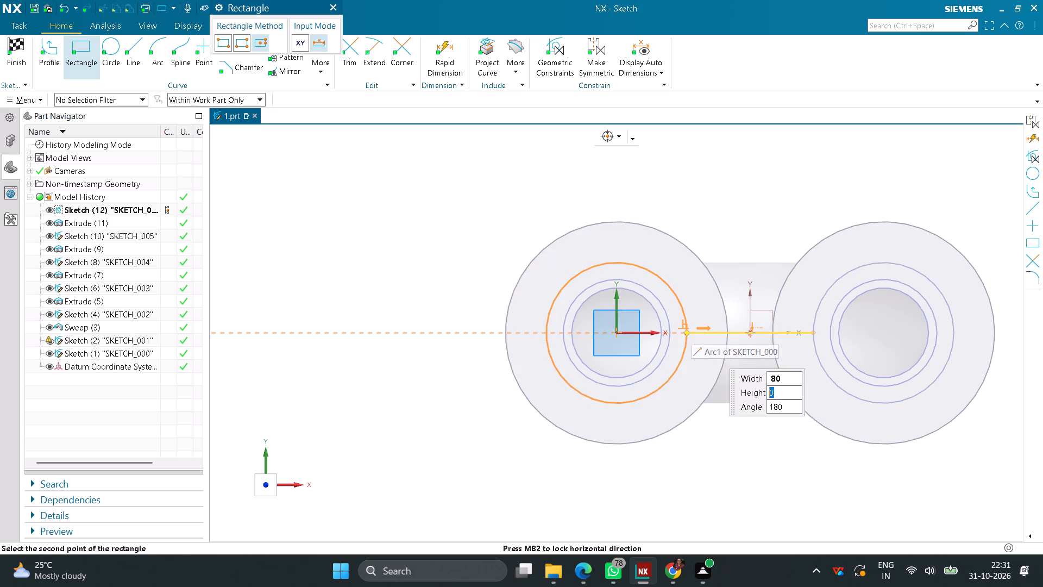
click(692, 330)
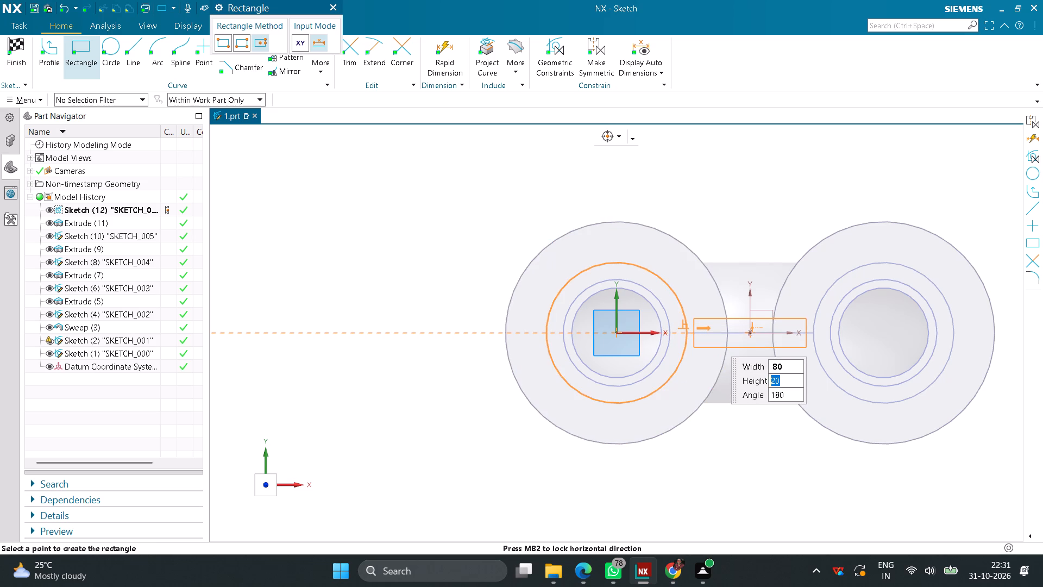
text(50)
key(Return)
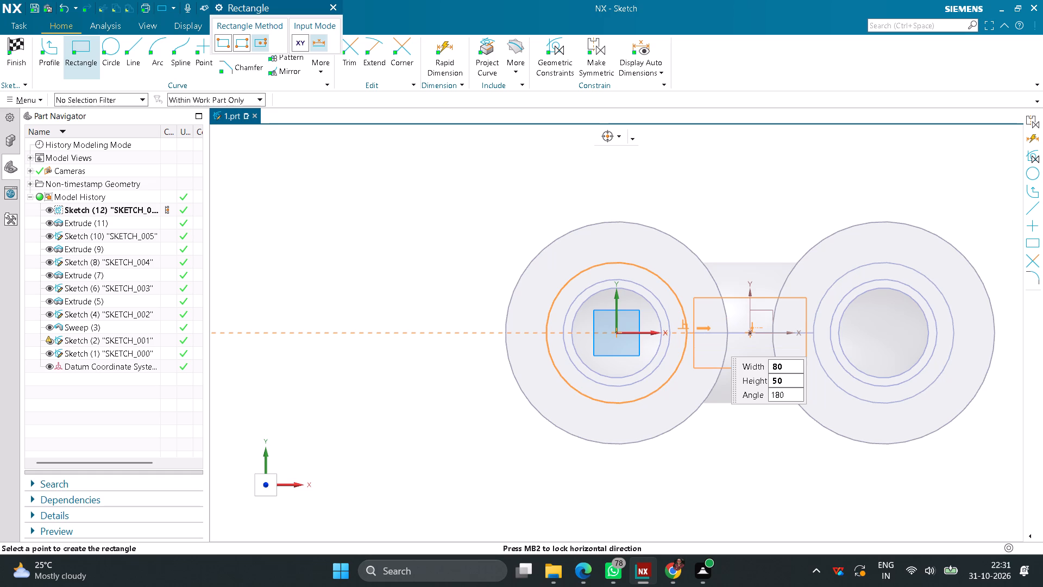
click(756, 450)
middle_click(742, 500)
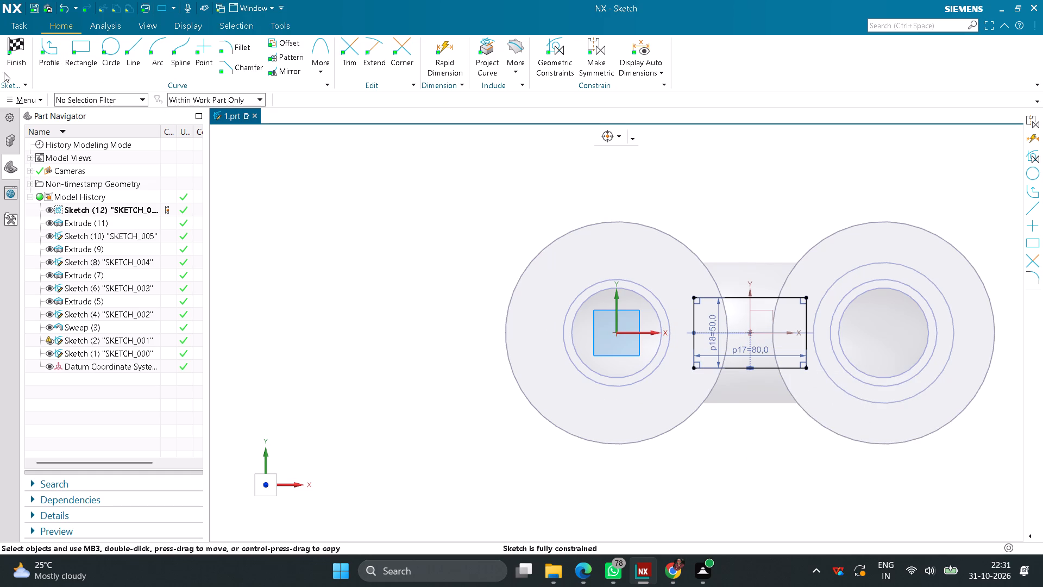
Finish the sketch and extrude the rectangle 32 mm in the reversed direction with Boolean Unite, bridging the two flanges.
click(20, 51)
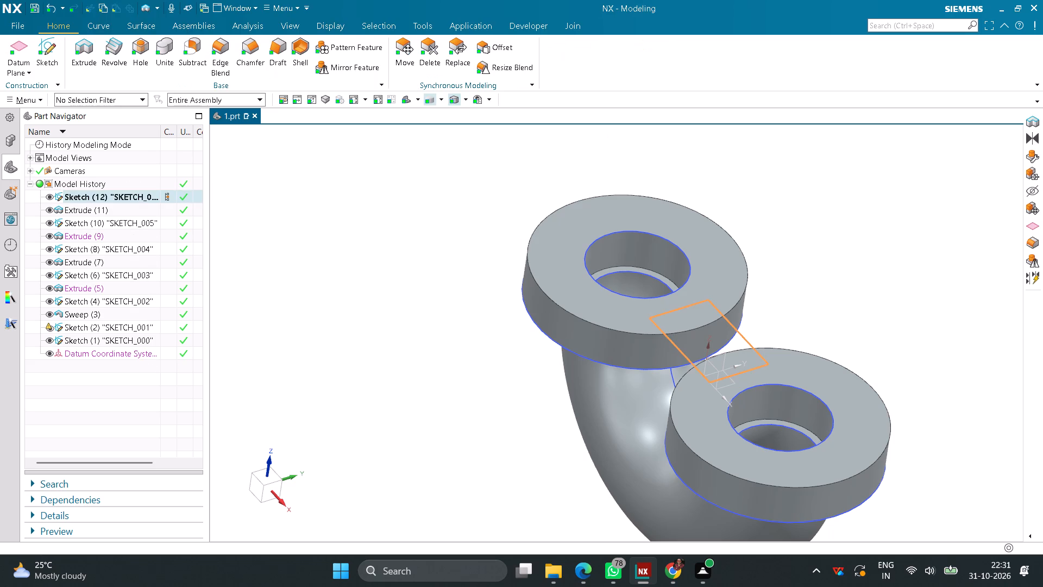
click(92, 57)
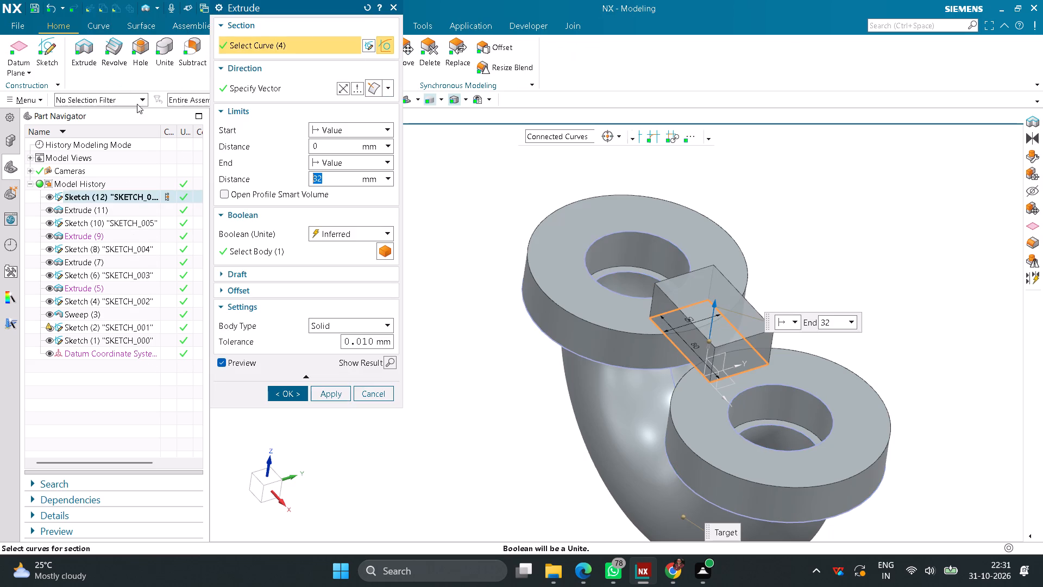
click(342, 91)
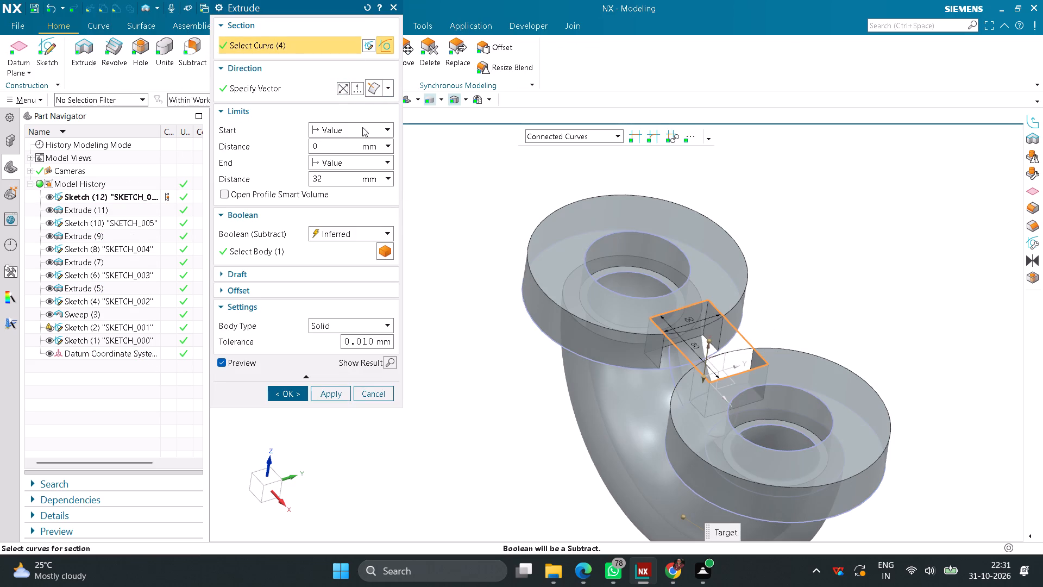
click(385, 236)
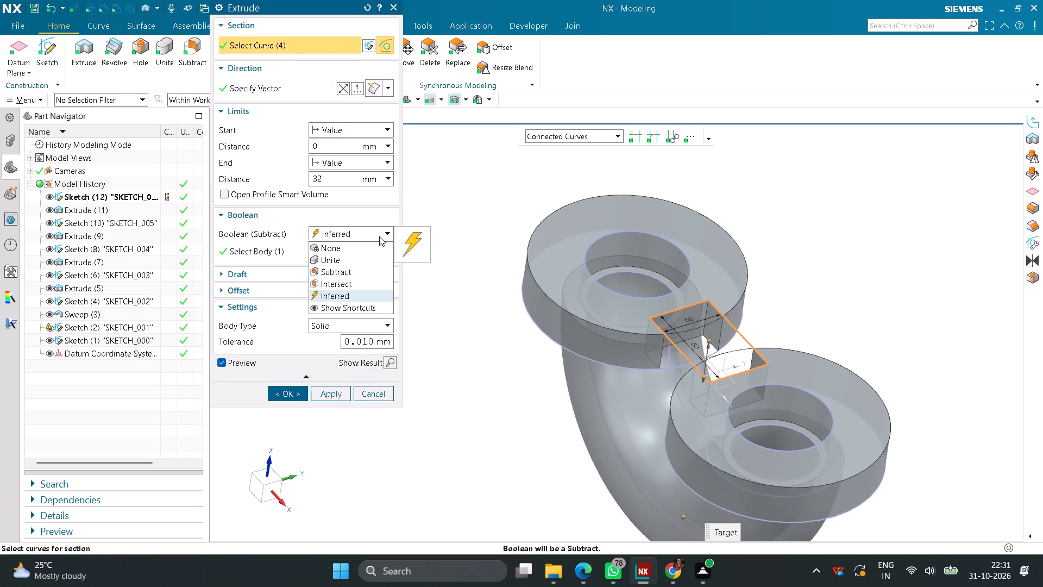
click(353, 257)
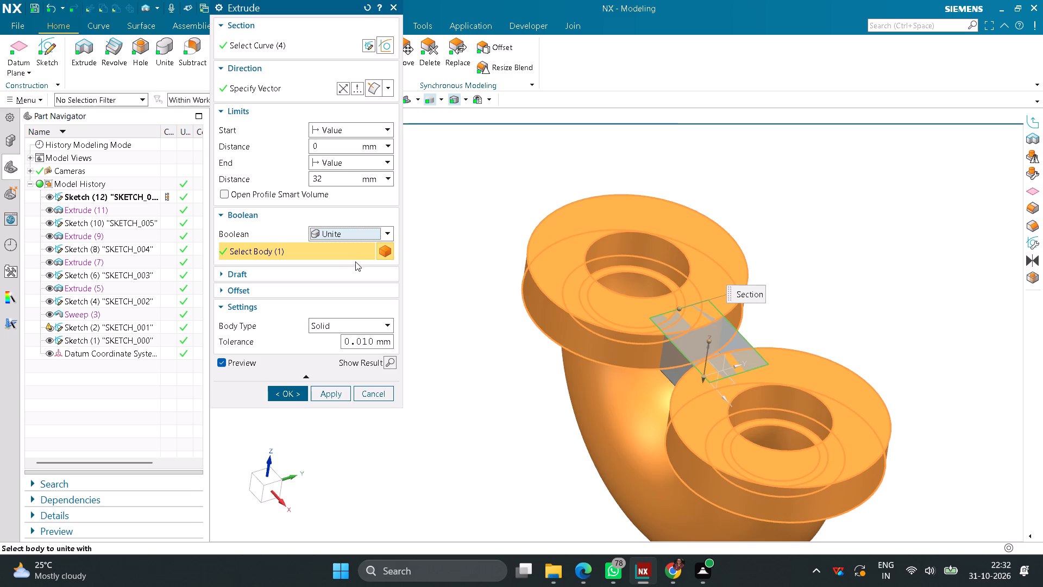
click(386, 234)
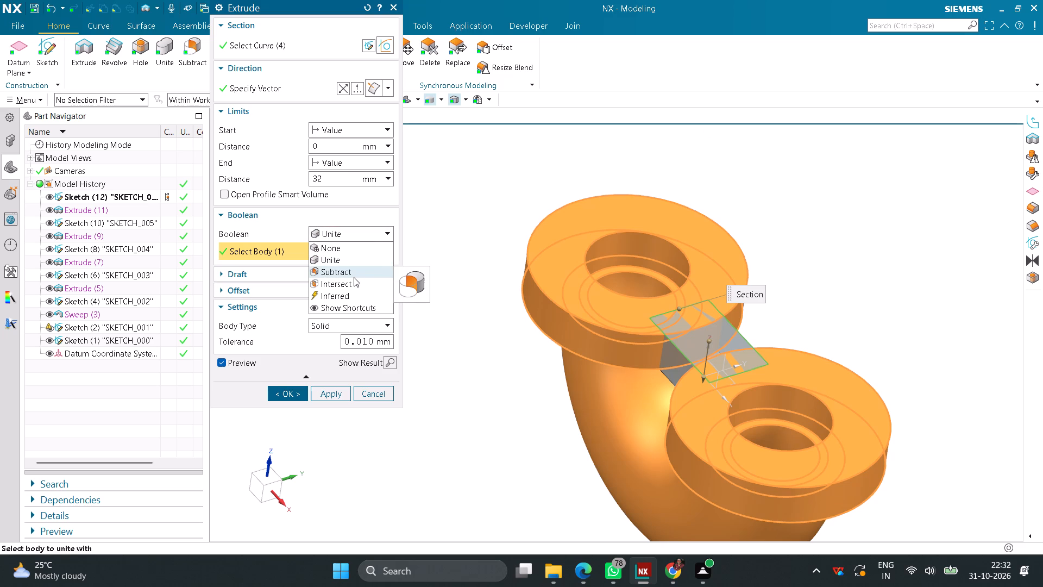
click(329, 265)
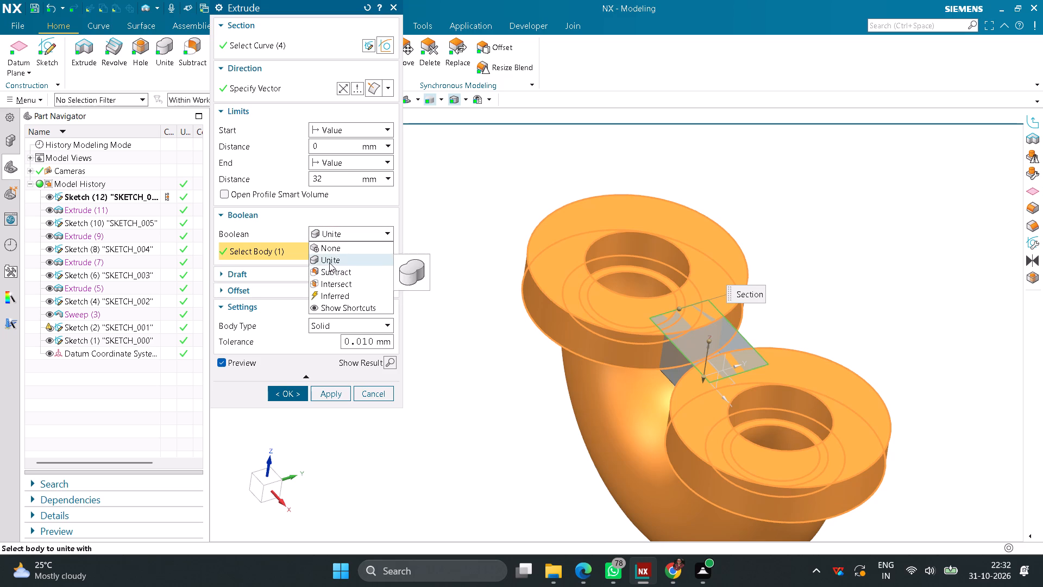
click(387, 361)
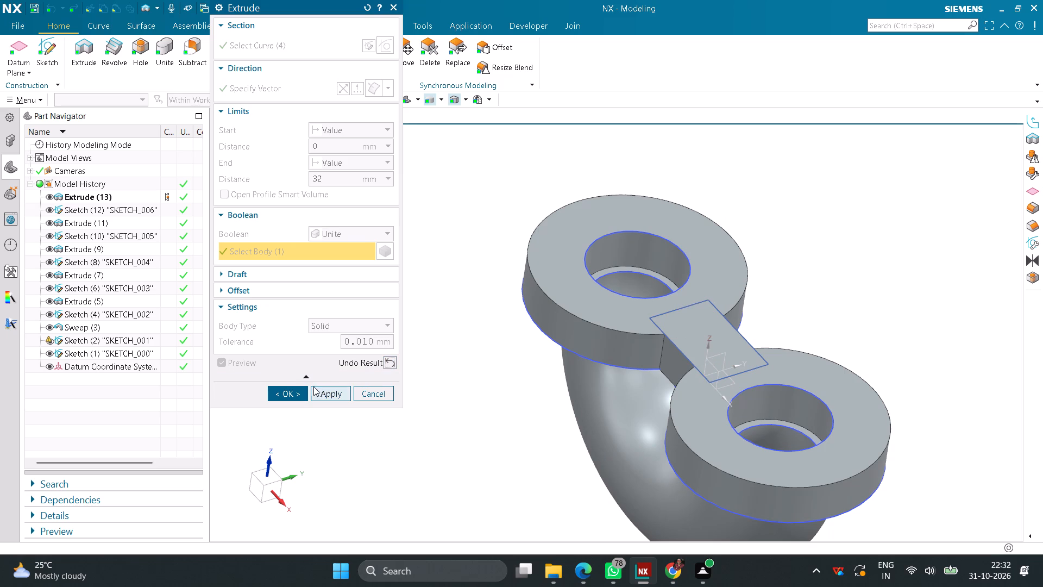
click(300, 392)
click(419, 392)
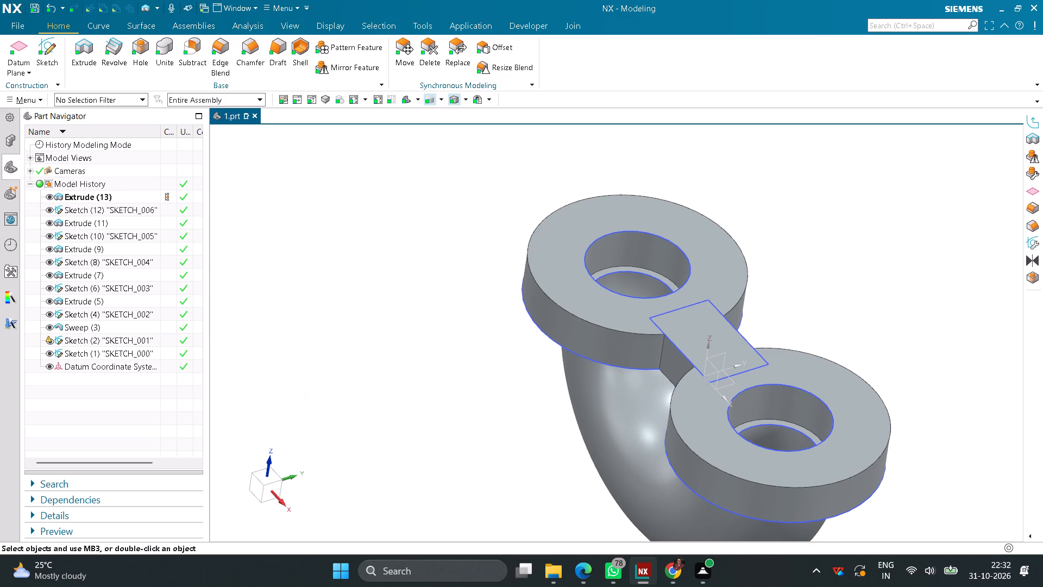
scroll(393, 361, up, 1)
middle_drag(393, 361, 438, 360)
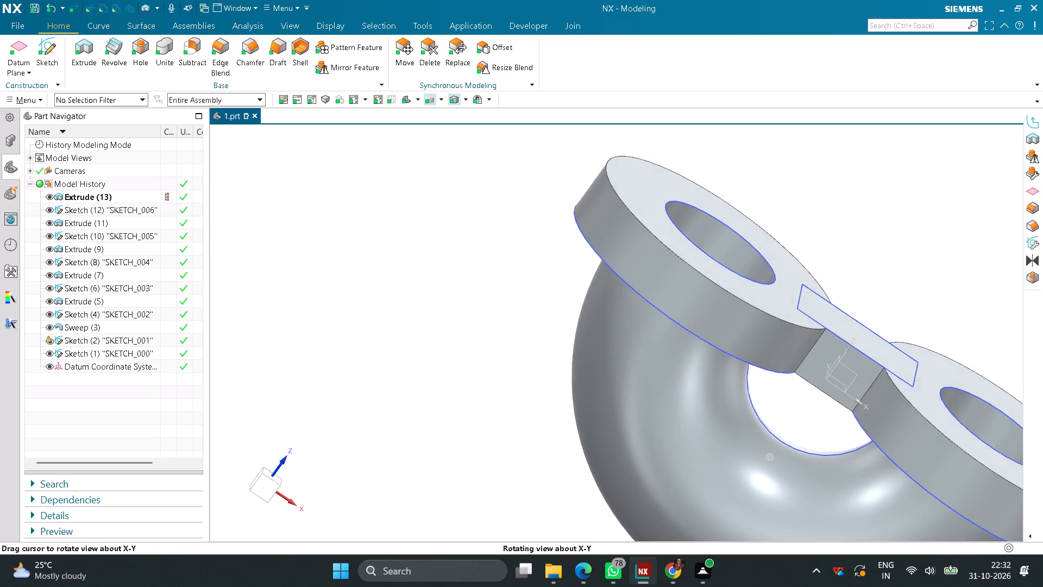
Create a datum plane offset 220 mm from the flanges' outer face, reversed so it lies beyond the pipe bend.
middle_drag(438, 360, 443, 360)
scroll(462, 370, down, 3)
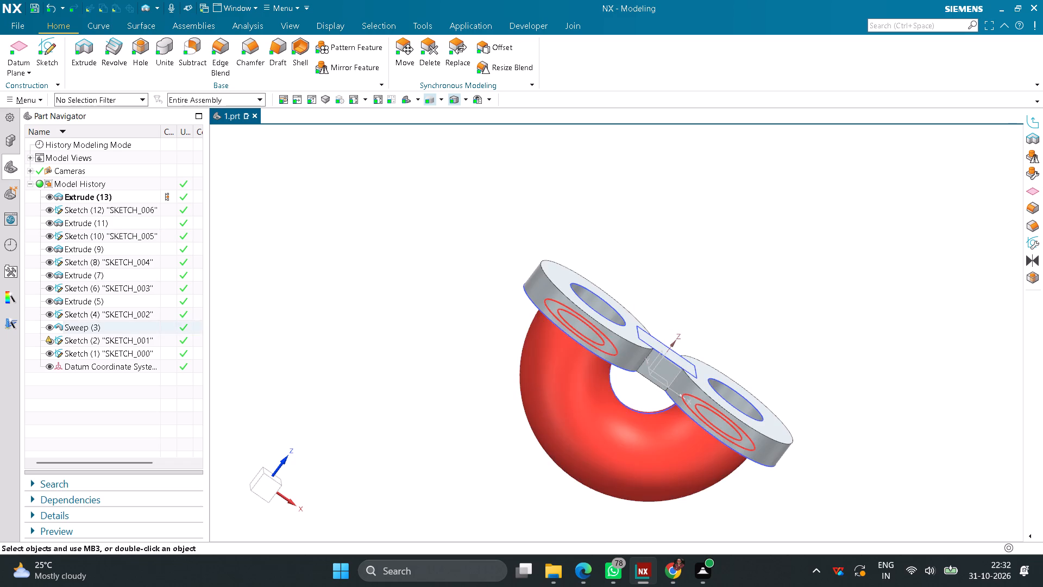
click(26, 45)
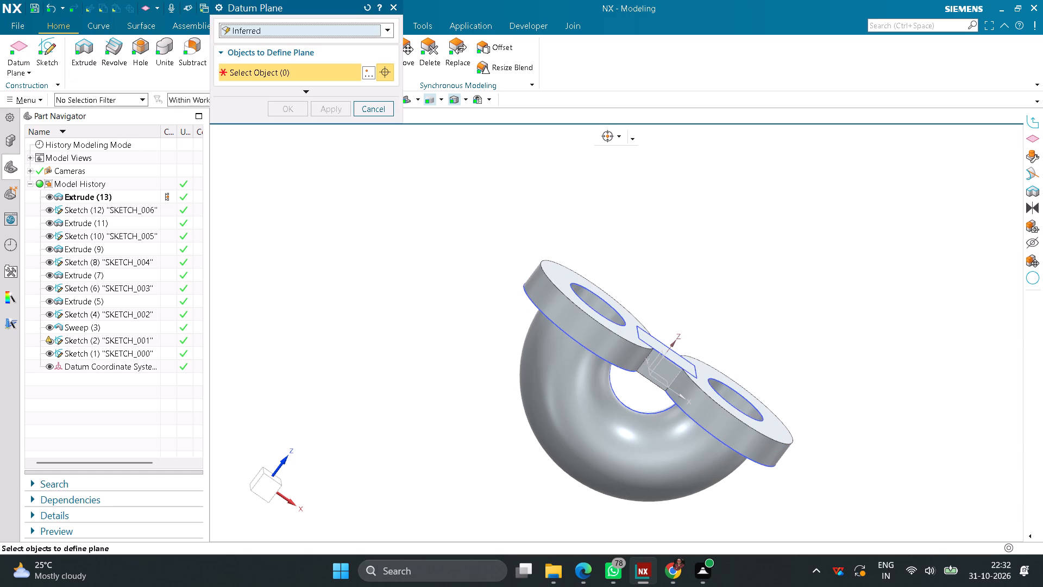
click(570, 273)
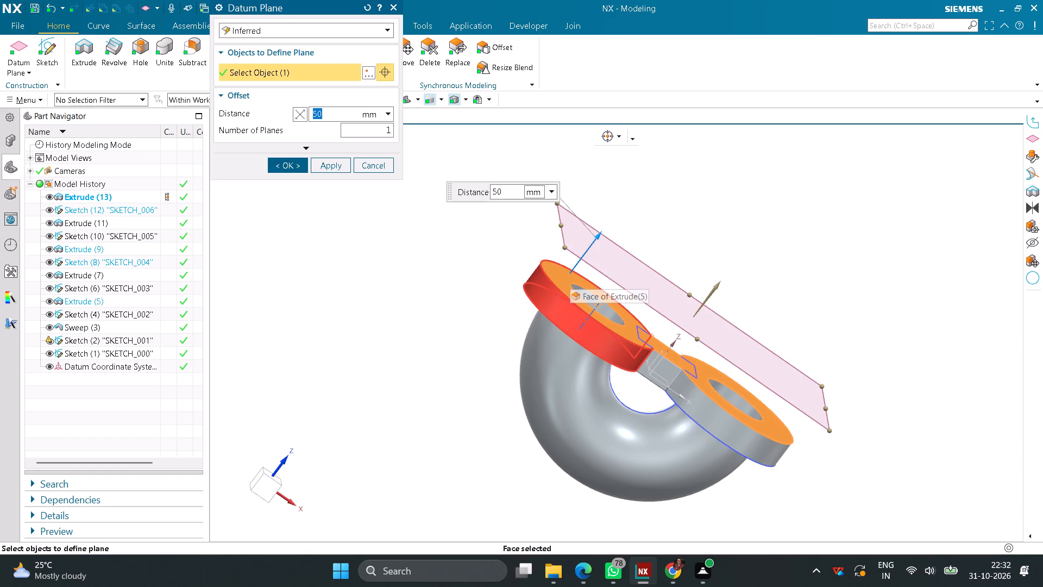
text(220)
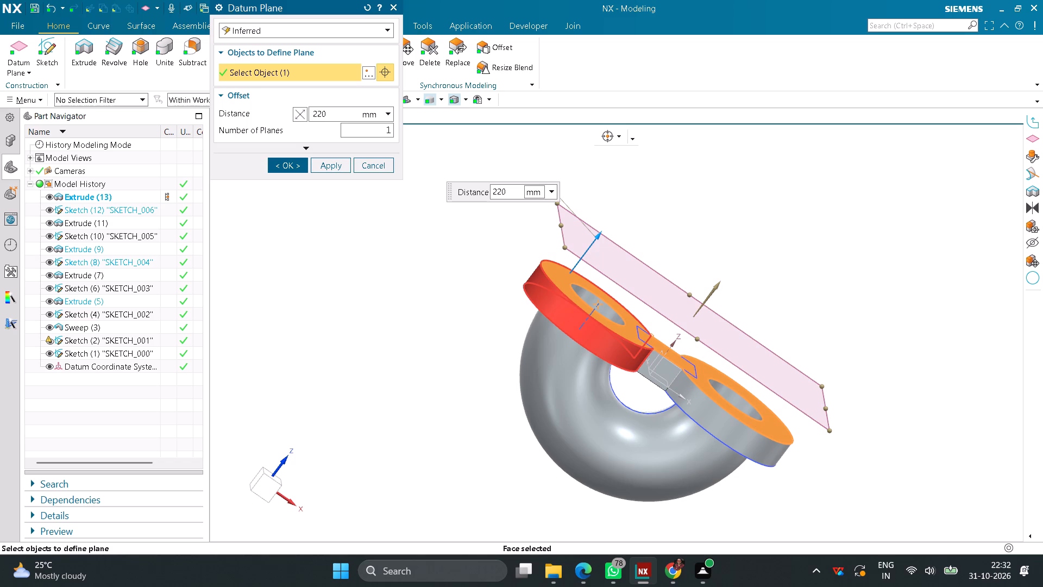
click(298, 117)
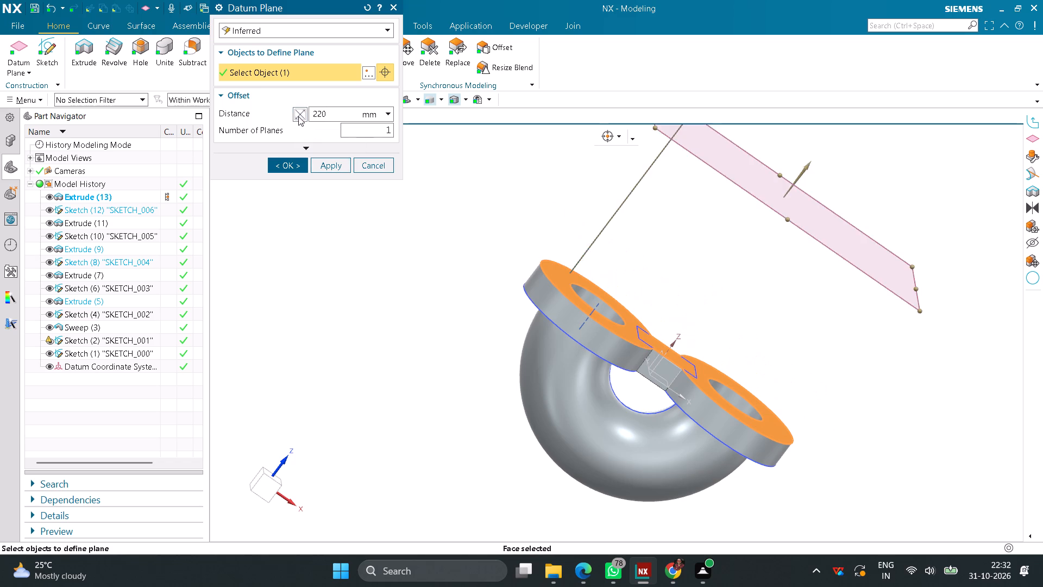
click(290, 168)
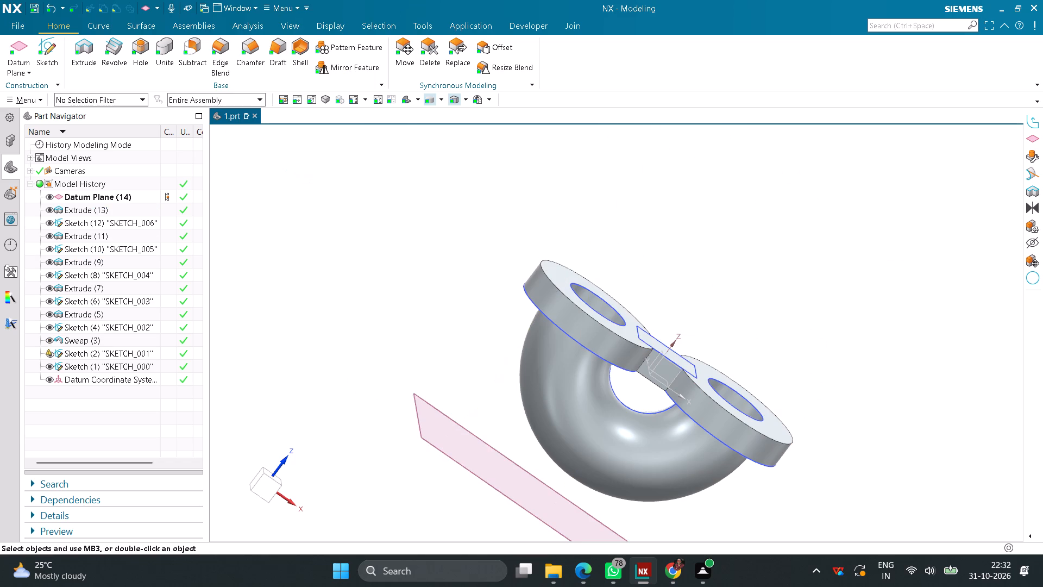
Sketch a 230 mm diameter circle on the new offset datum plane, centred on the datum origin midway between the flanges.
scroll(458, 342, down, 2)
middle_drag(634, 304, 620, 297)
right_drag(632, 302, 620, 297)
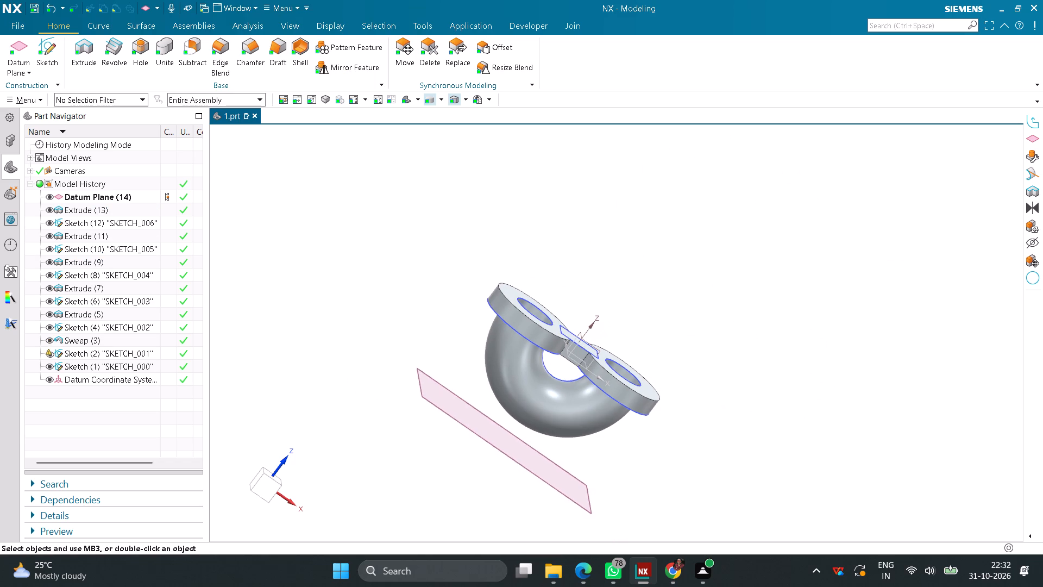
right_drag(620, 297, 742, 295)
middle_drag(620, 297, 743, 293)
middle_drag(748, 276, 719, 245)
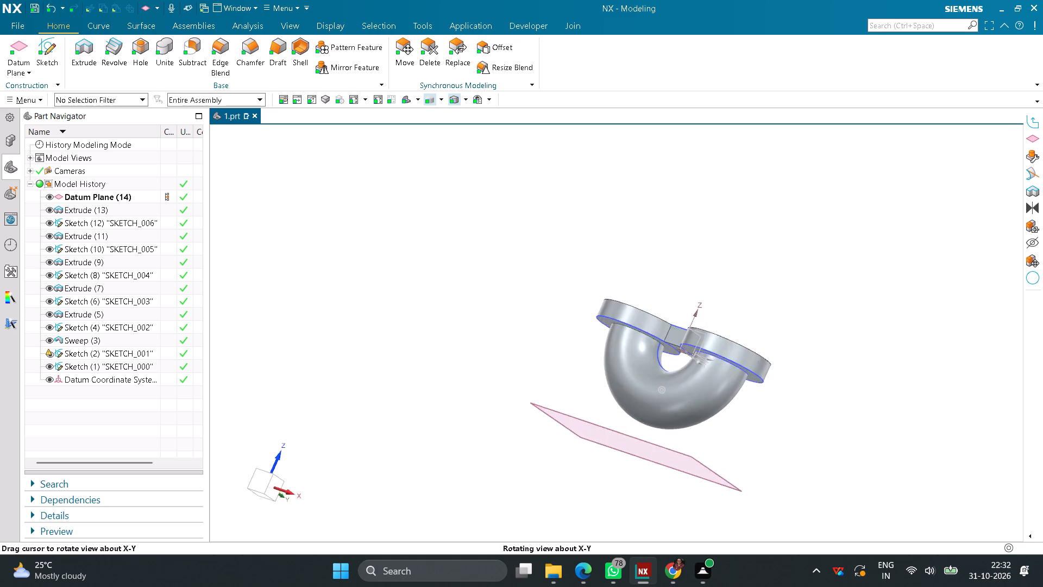
middle_drag(719, 245, 730, 281)
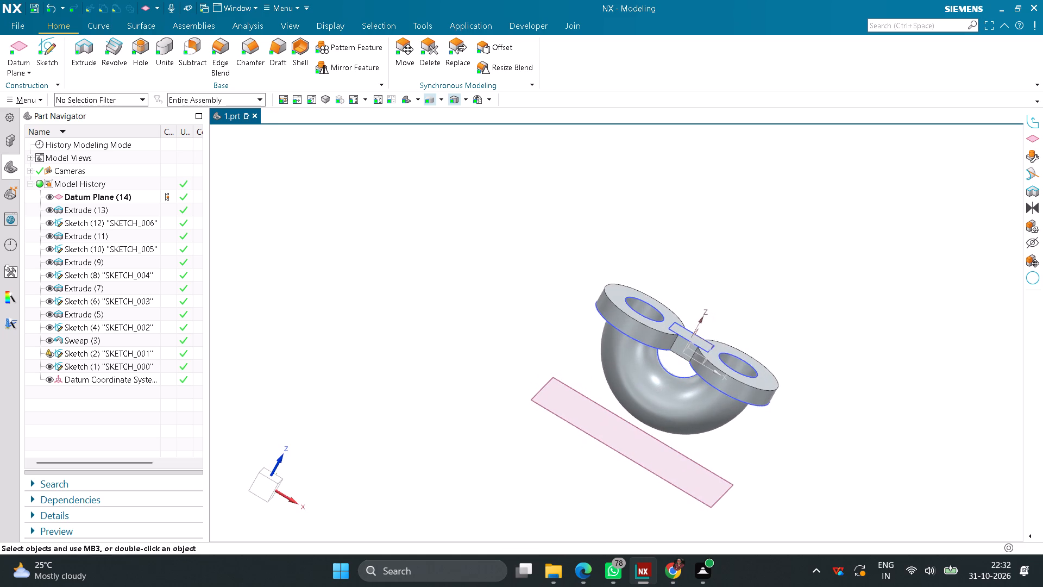
click(50, 53)
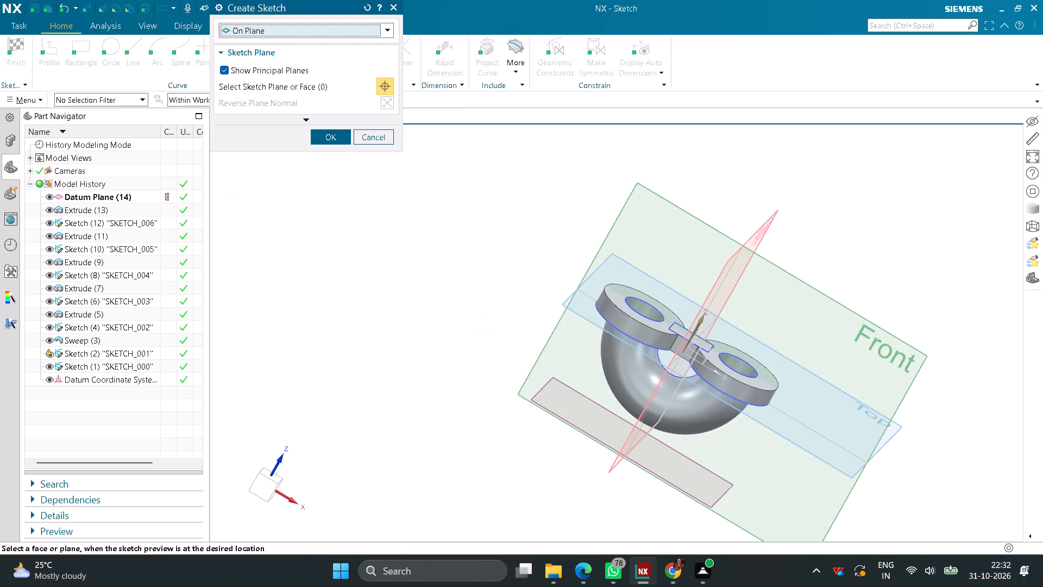
click(537, 396)
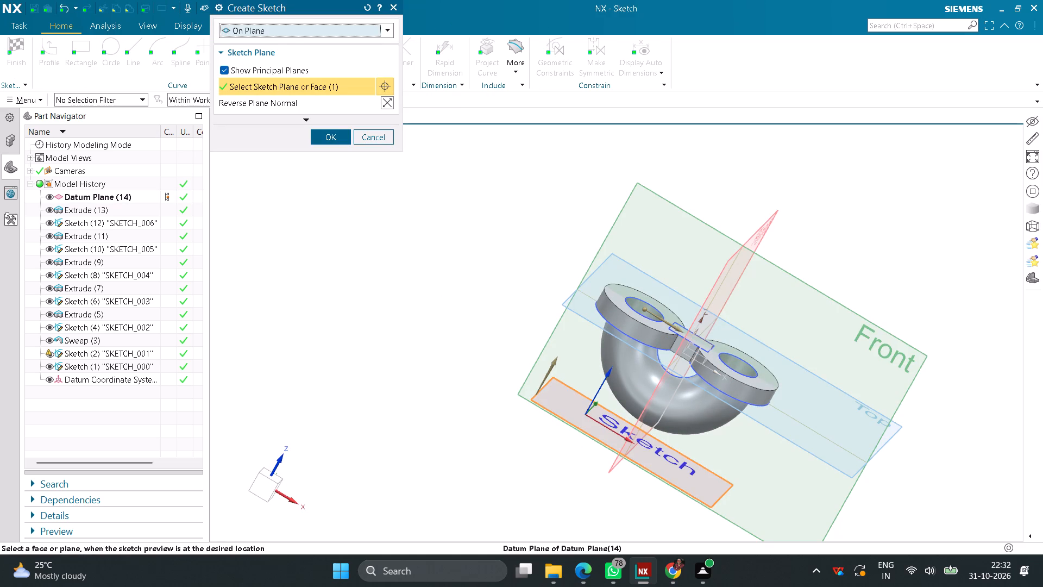
click(331, 135)
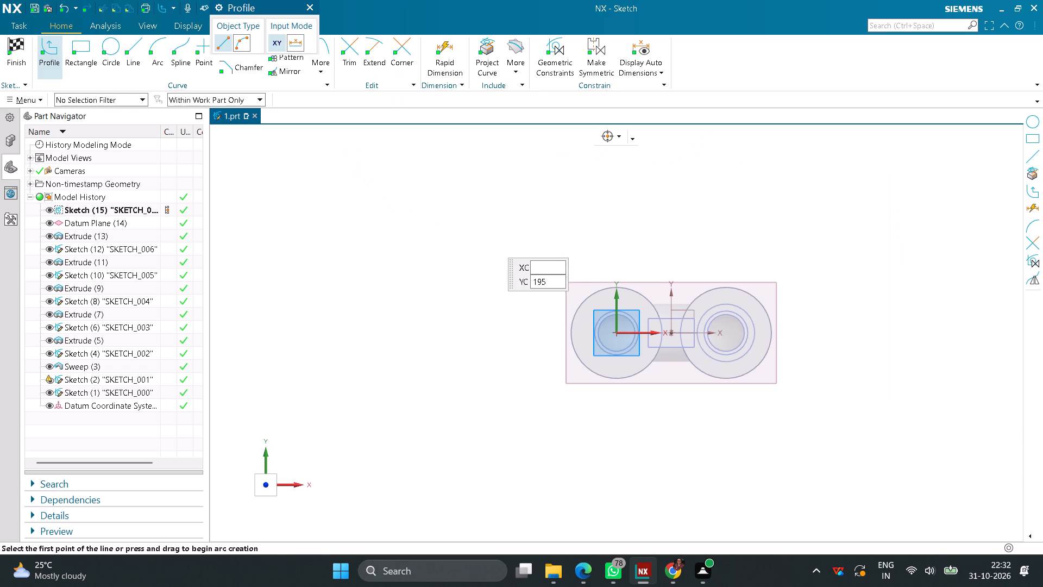
click(113, 49)
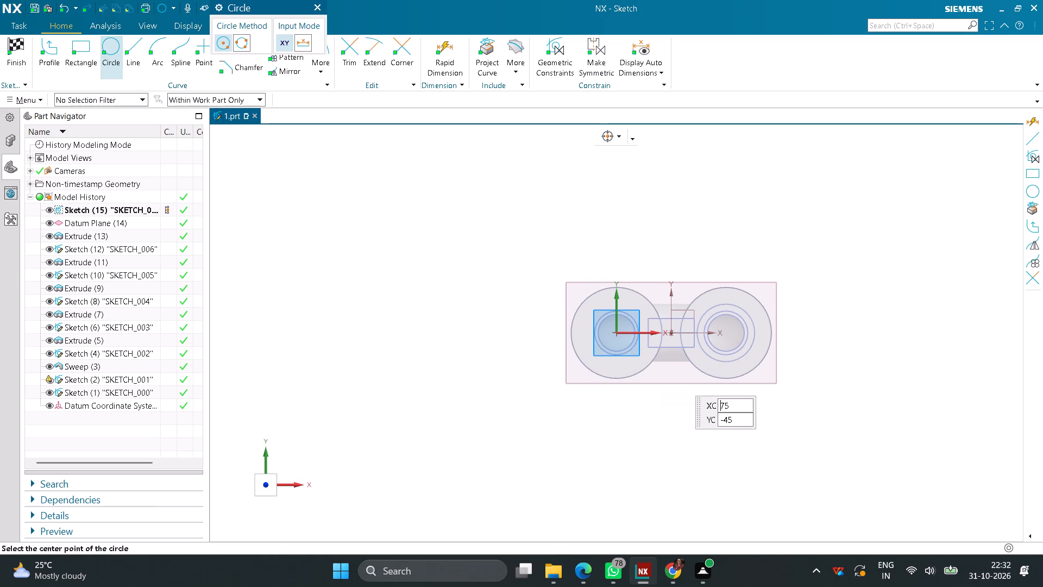
click(671, 333)
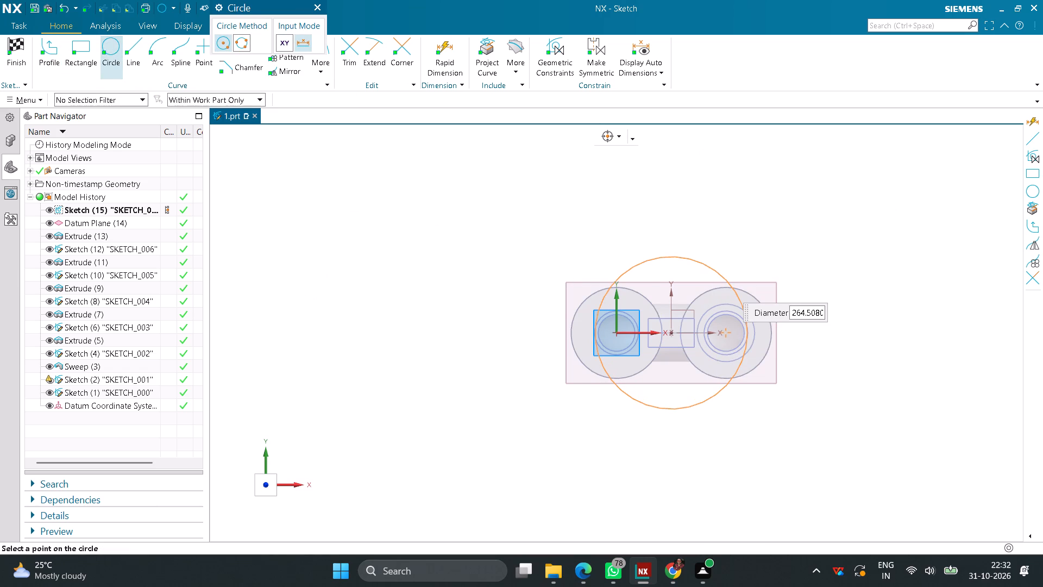
text(115*2)
key(Return)
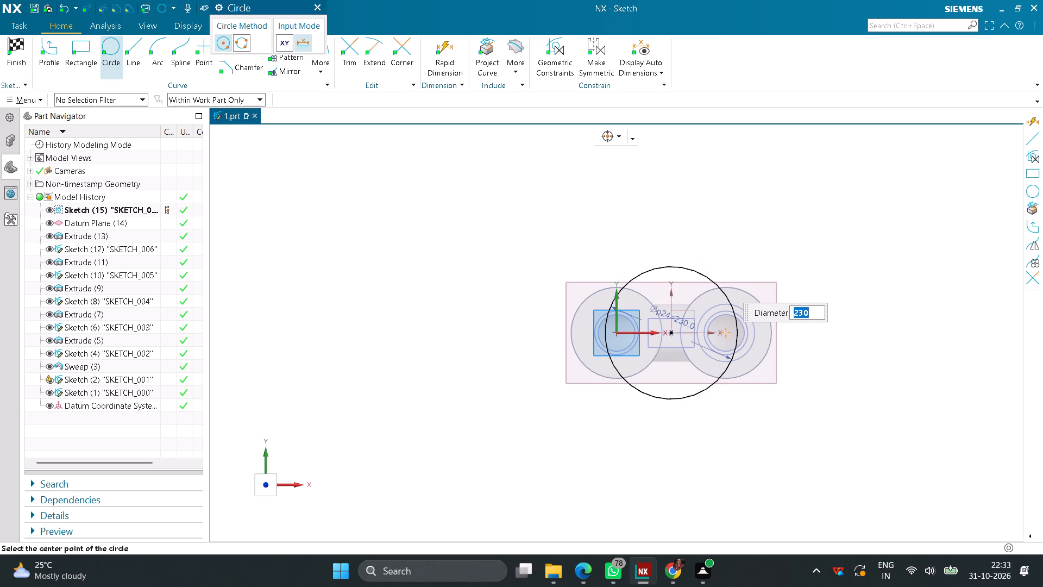
middle_click(451, 298)
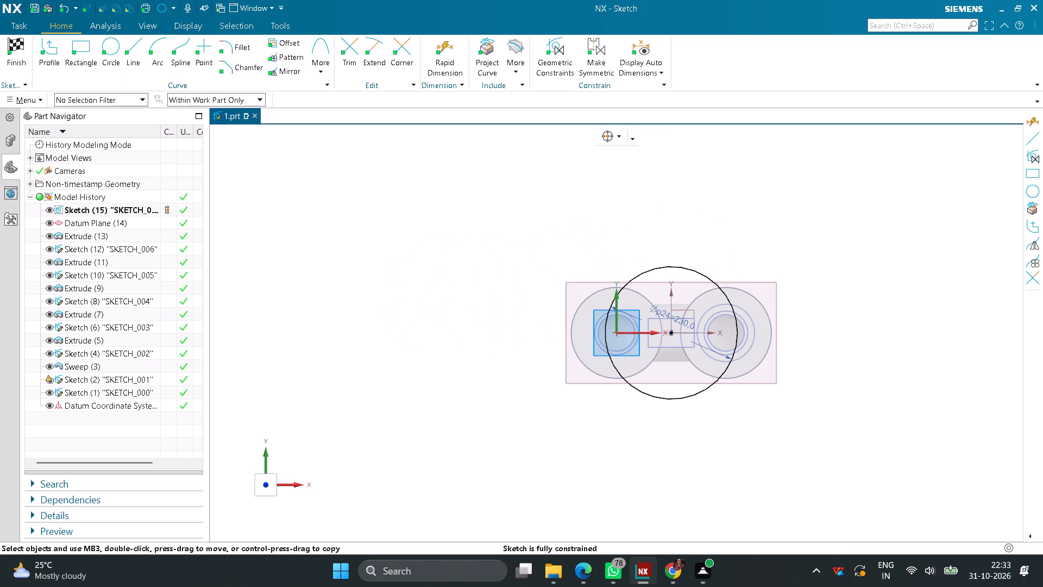
Finish the sketch and extrude the circle 32 mm towards the pipe bend with Boolean Unite, forming a round base disc.
click(18, 45)
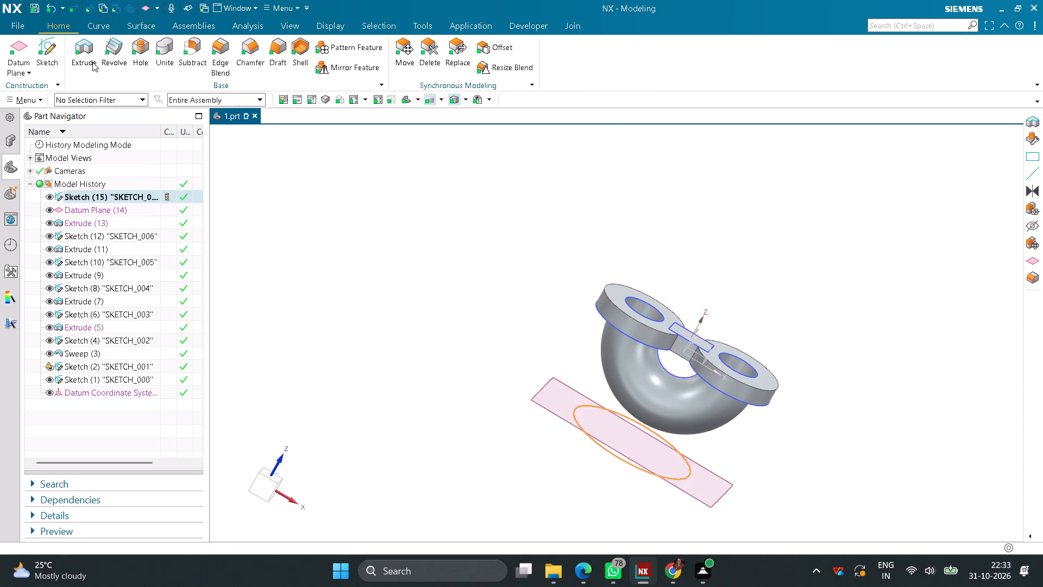
click(83, 57)
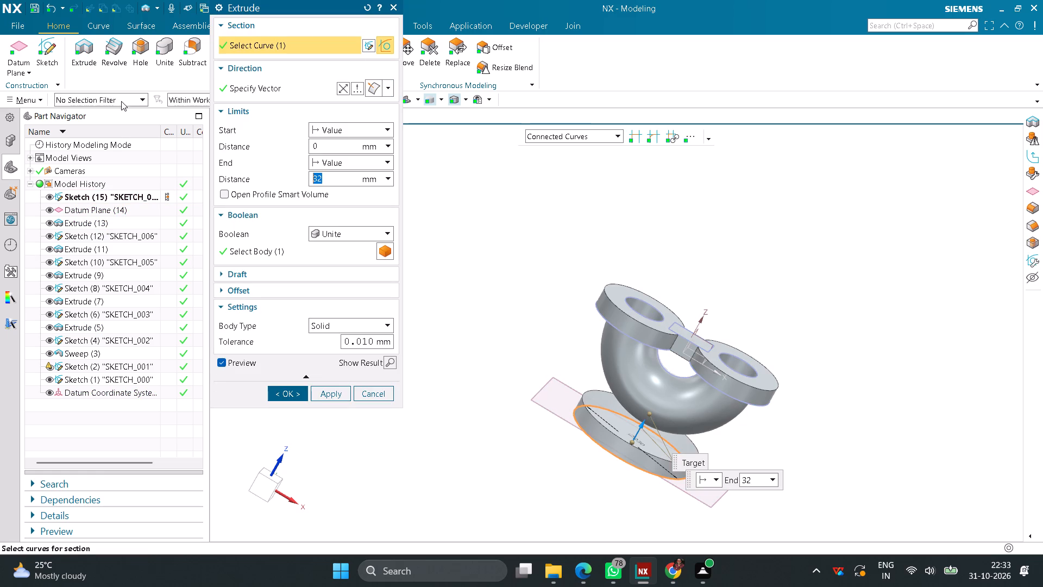
click(285, 395)
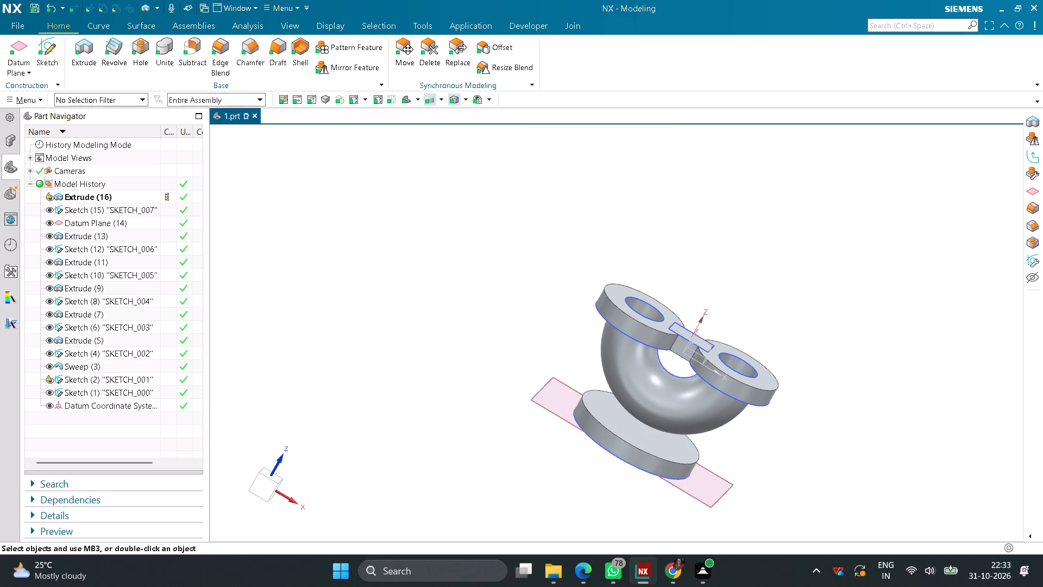
Sketch a 175 mm diameter circle on the base disc's outer face, centred on the disc.
middle_drag(494, 444, 488, 391)
right_drag(494, 444, 488, 391)
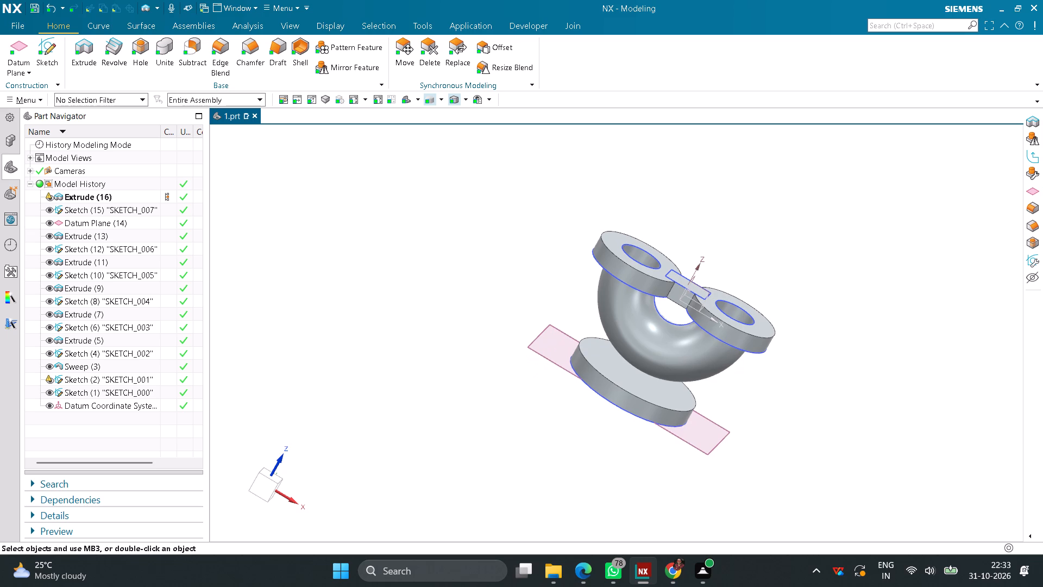
right_drag(488, 391, 466, 422)
middle_drag(488, 391, 466, 422)
scroll(488, 440, up, 1)
middle_drag(488, 440, 504, 388)
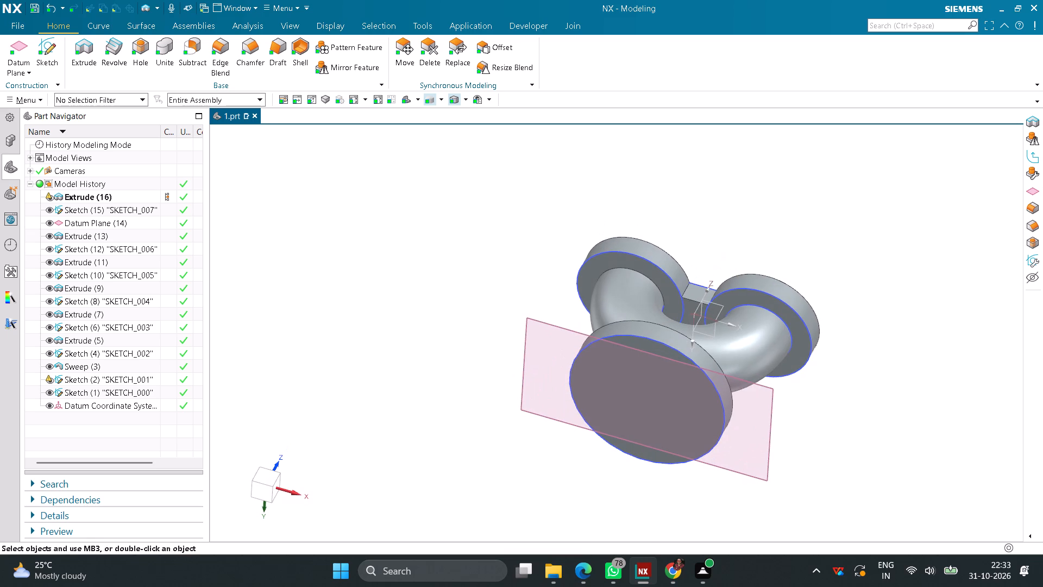
click(51, 53)
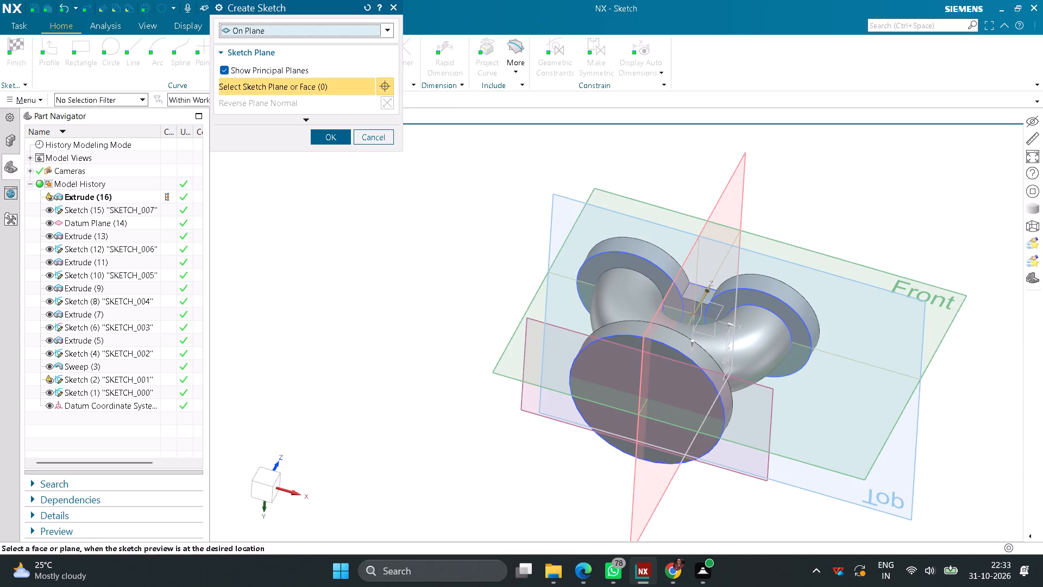
click(615, 371)
click(329, 130)
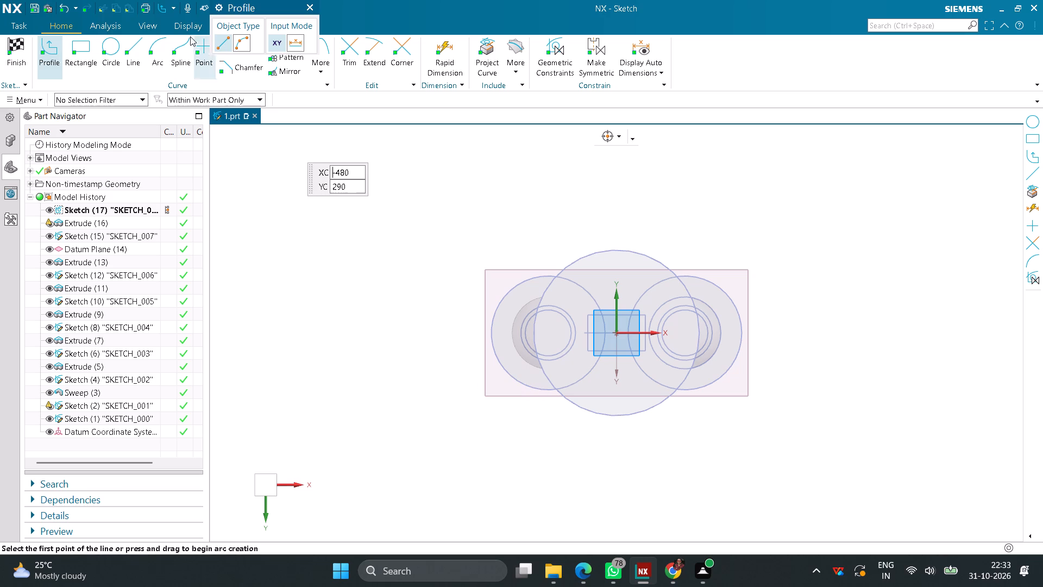
click(113, 51)
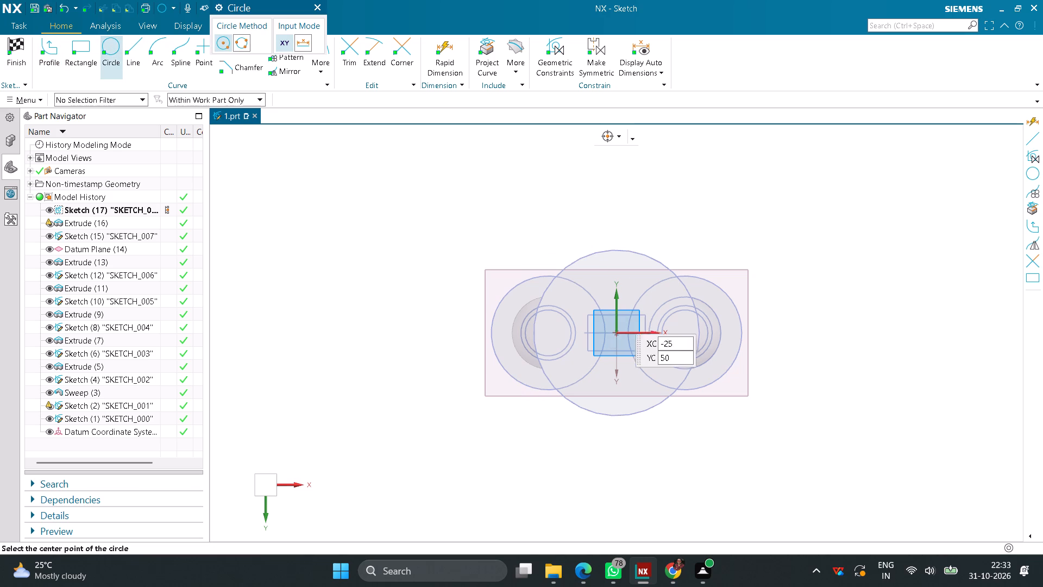
click(617, 333)
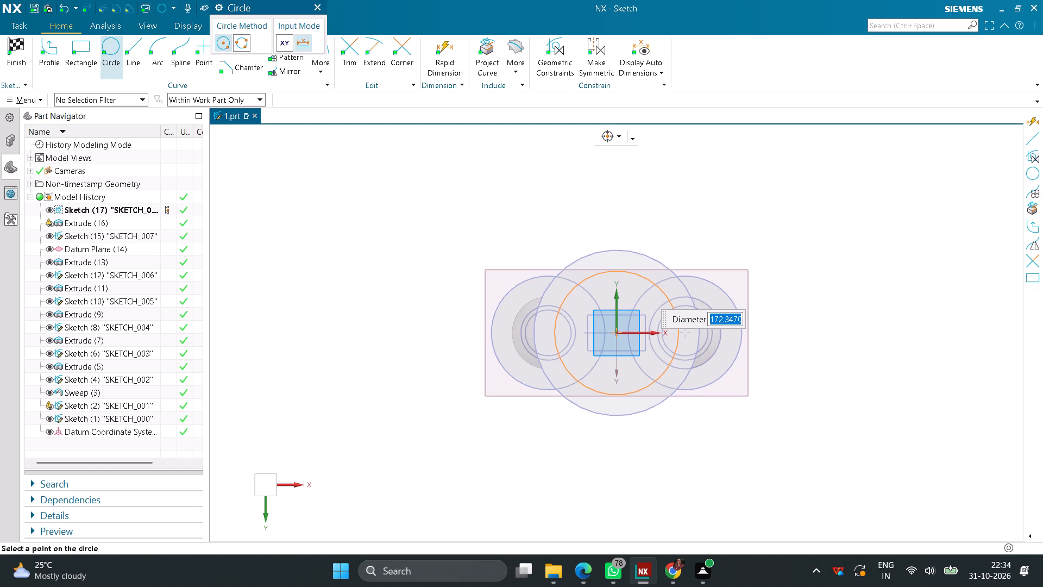
text(175)
key(Return)
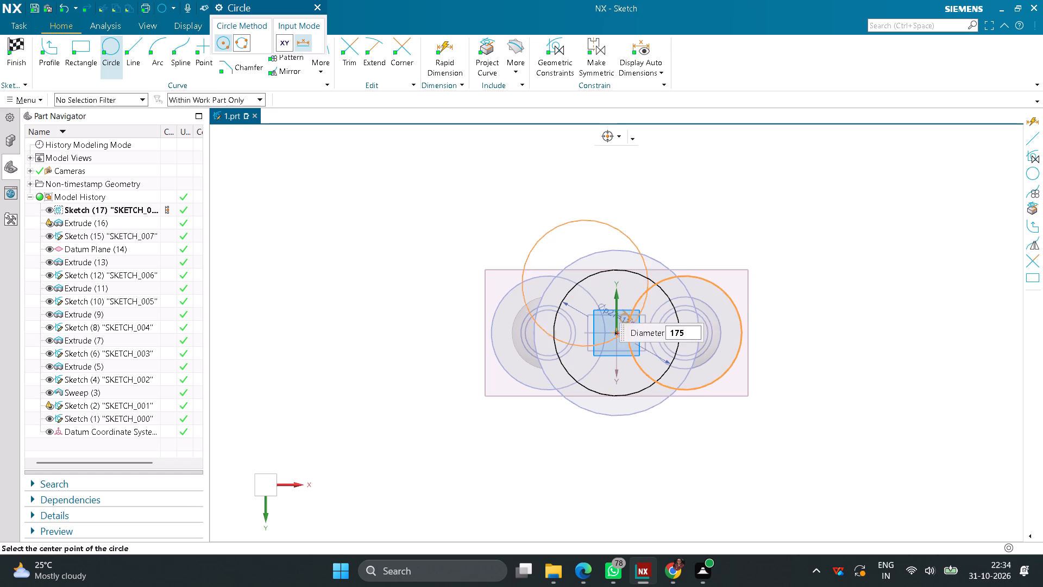
middle_click(456, 223)
Convert the 175 mm circle to a reference curve to serve as the bolt circle.
right_click(589, 276)
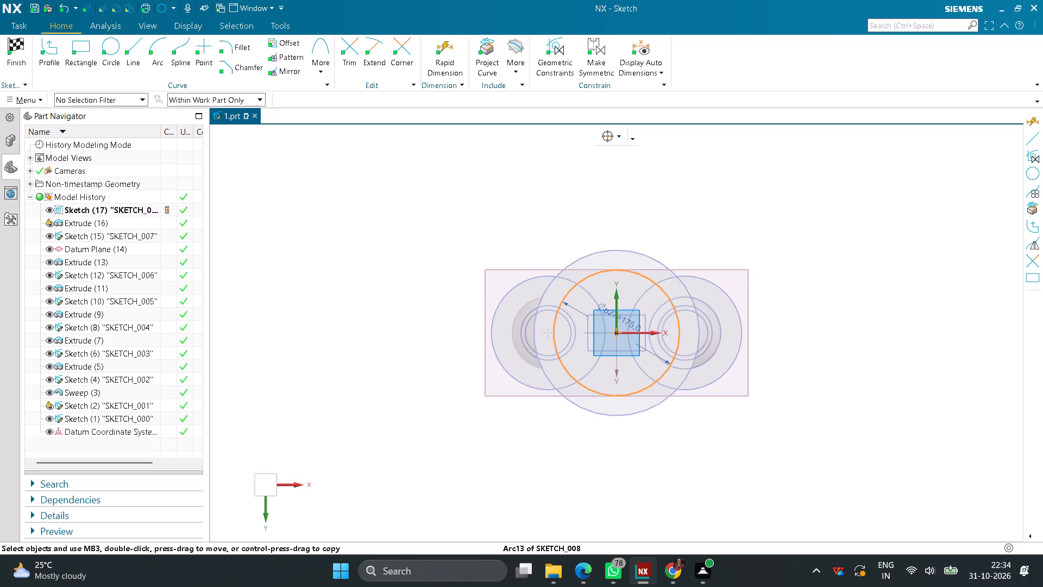
click(601, 265)
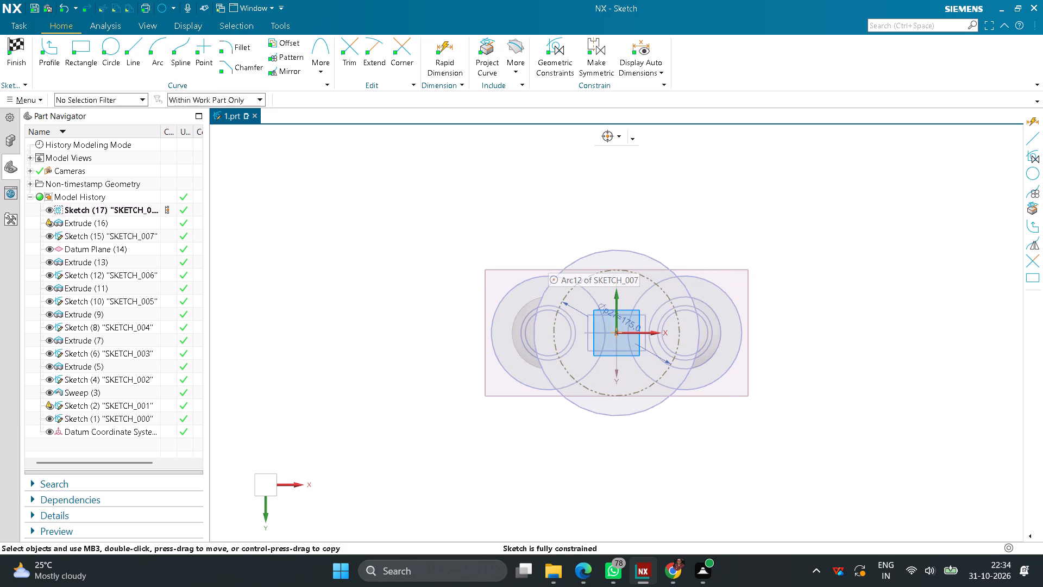
Sketch an 18 mm diameter bolt-hole circle centred where the reference circle meets the sketch's positive Y axis.
click(112, 47)
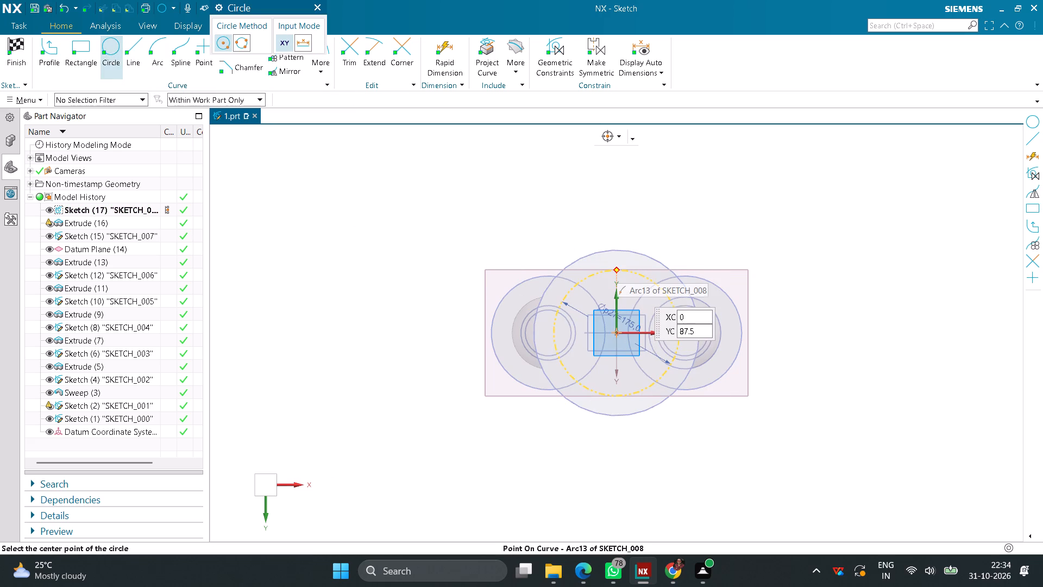
click(617, 269)
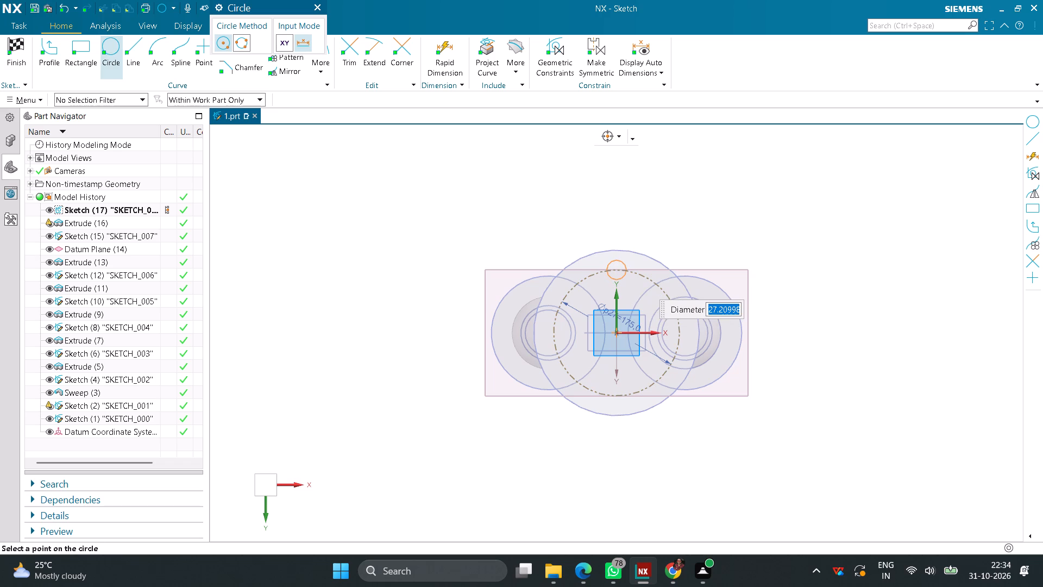
text(18)
key(Return)
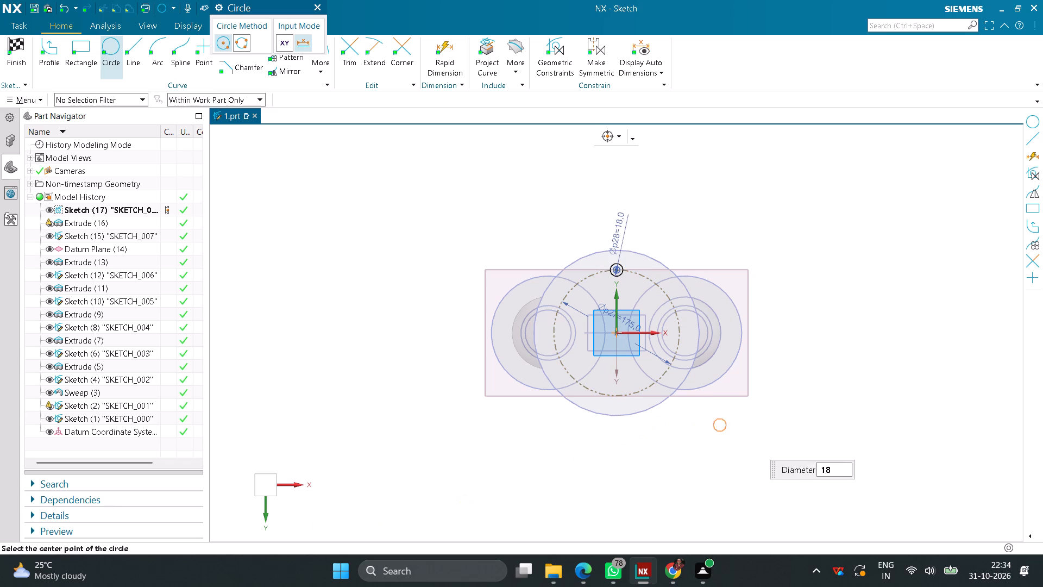
middle_click(827, 408)
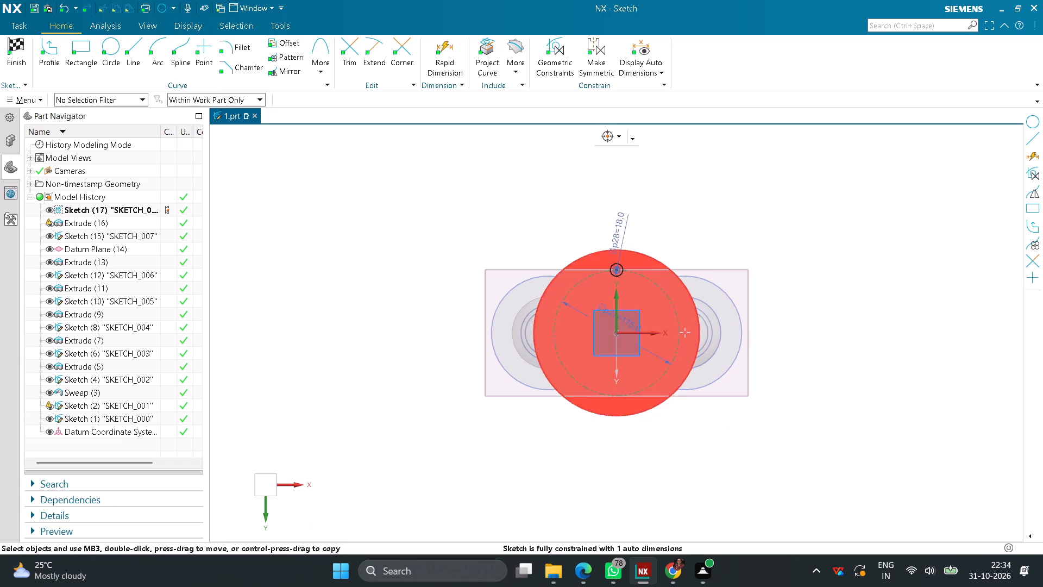
Check whether the 18 mm circle can be moved, and display the sketch's auto dimensions.
drag(623, 266, 639, 241)
scroll(618, 274, up, 4)
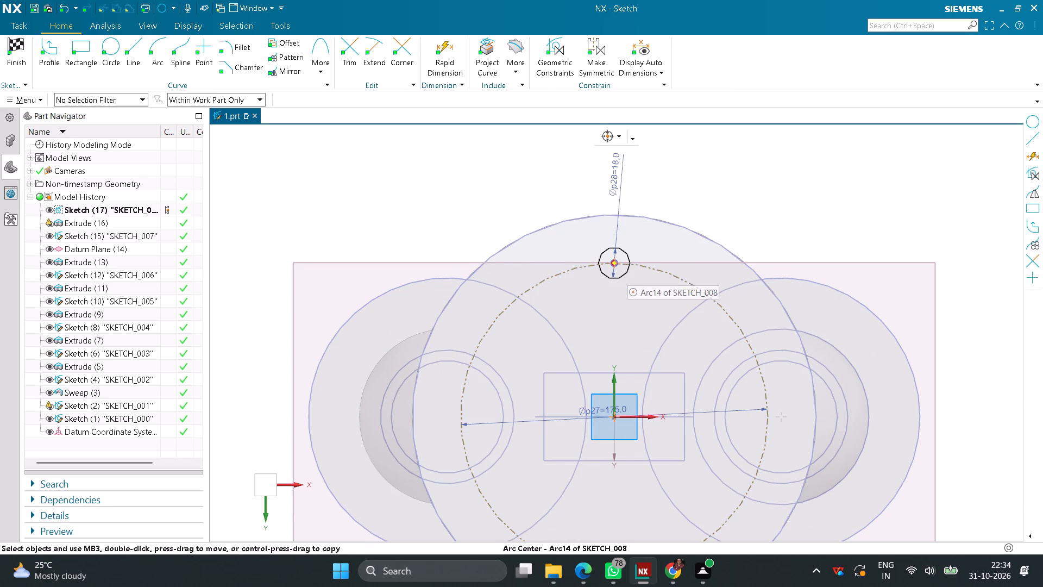
drag(623, 273, 636, 292)
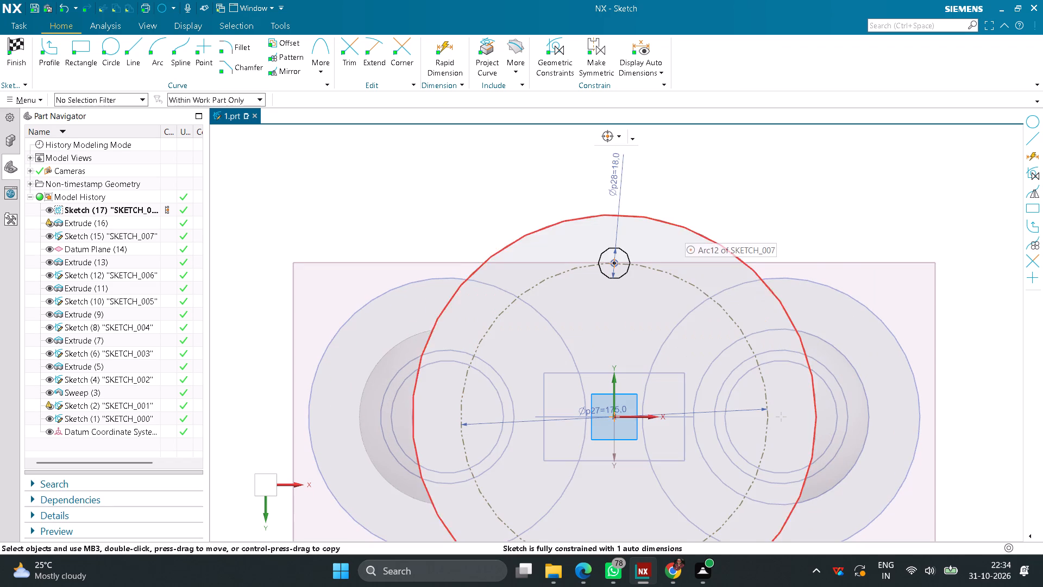
click(640, 55)
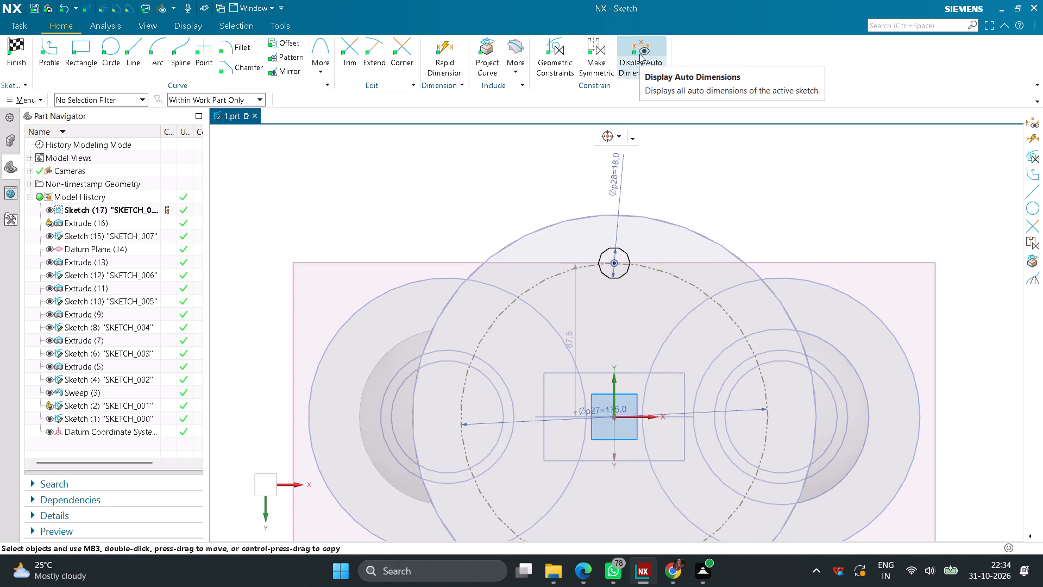
Try again to move the 18 mm circle, switching the sketch's auto dimensions off and on to see what locates it.
click(639, 54)
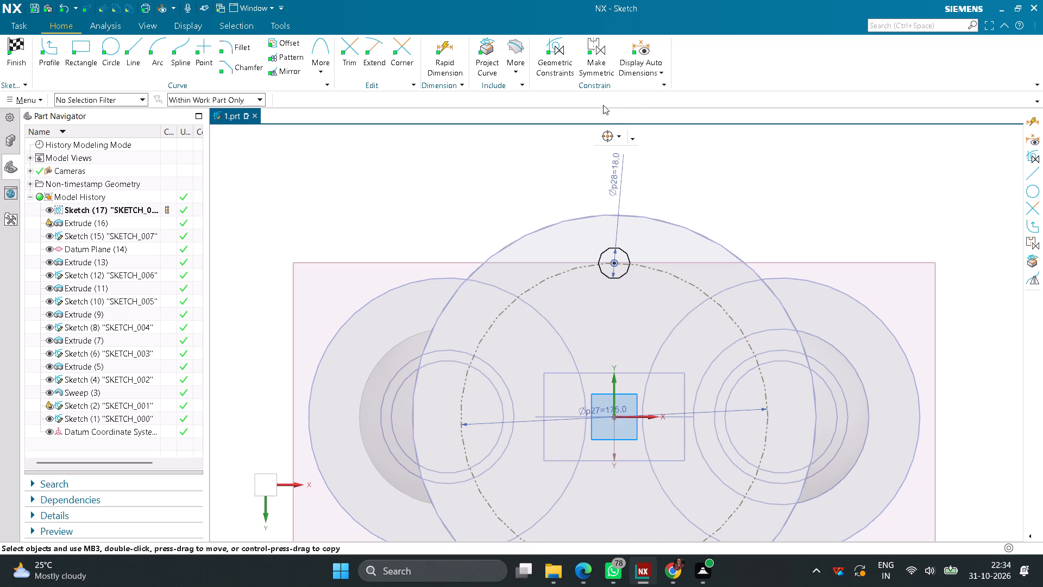
drag(619, 276, 624, 298)
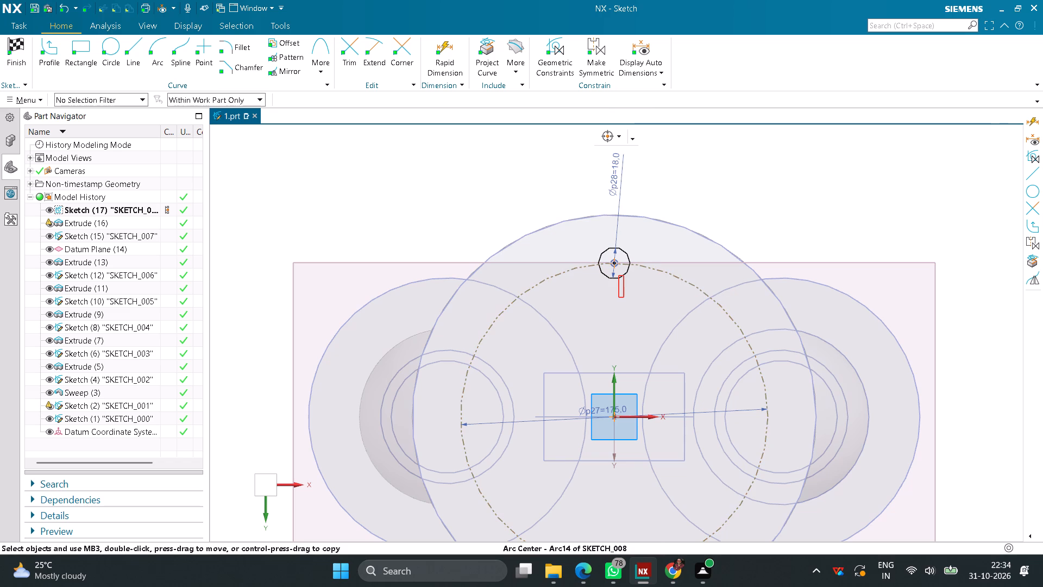
drag(624, 298, 624, 301)
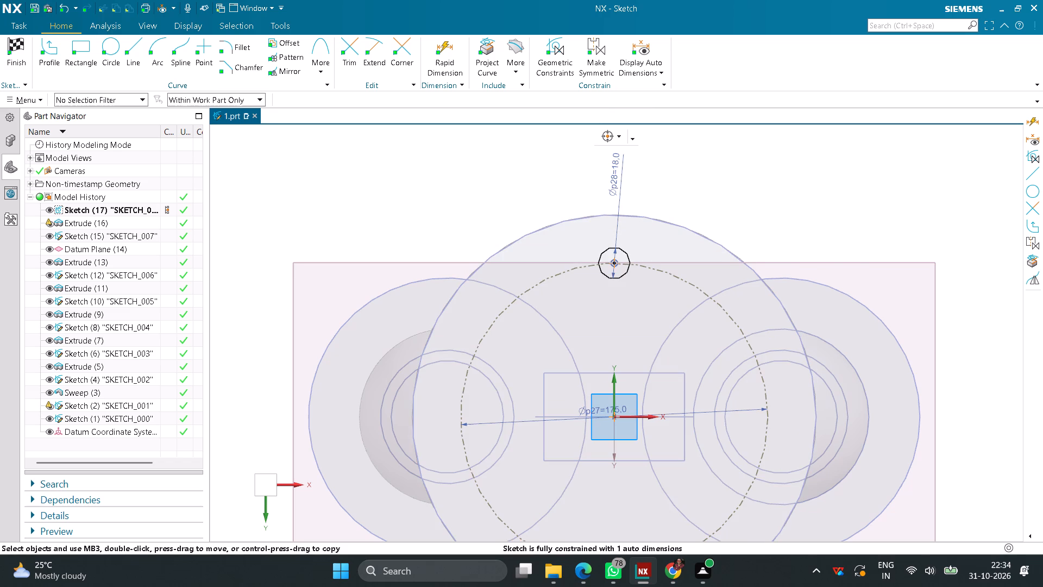
click(643, 46)
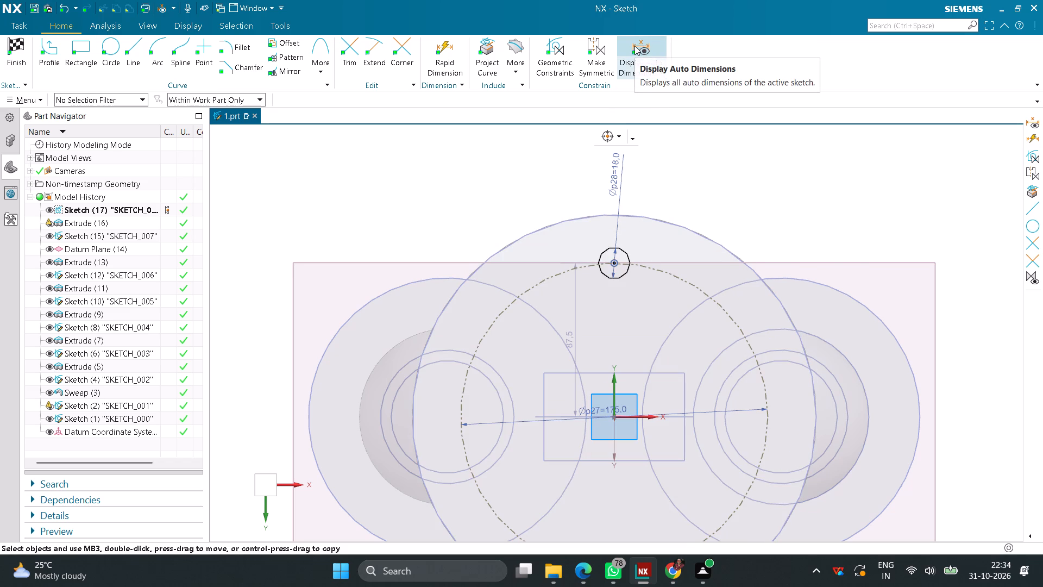
click(634, 46)
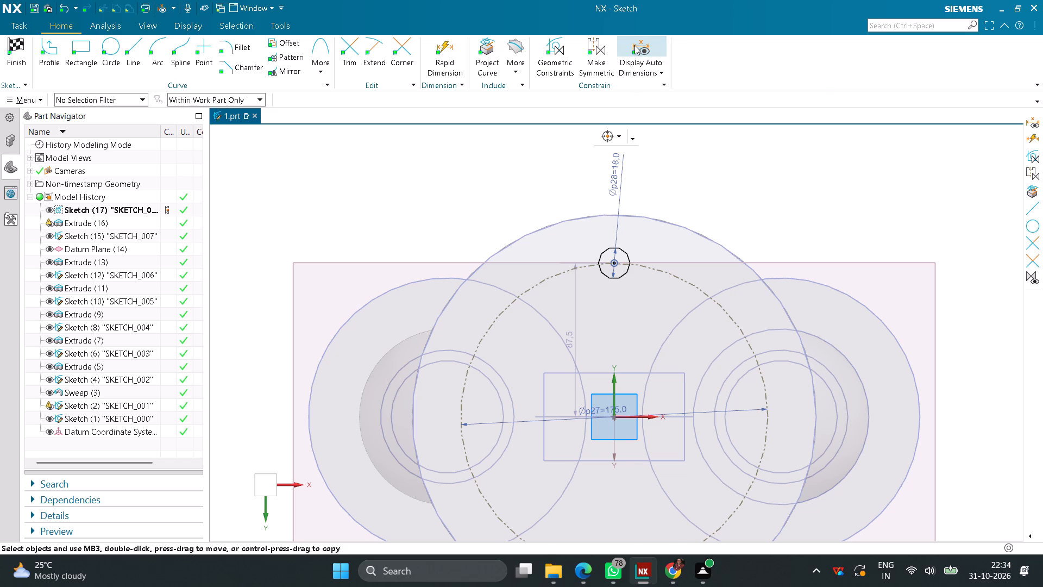
Pattern the 18 mm circle circularly about the bolt circle's centre with count 8 over a 360° span, and finish the sketch.
scroll(681, 198, down, 3)
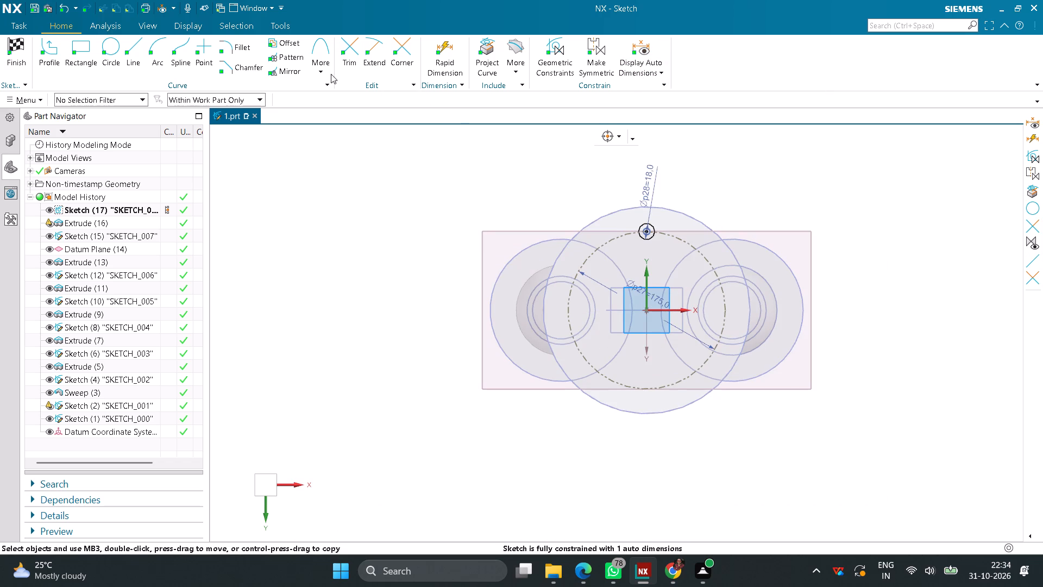
click(295, 63)
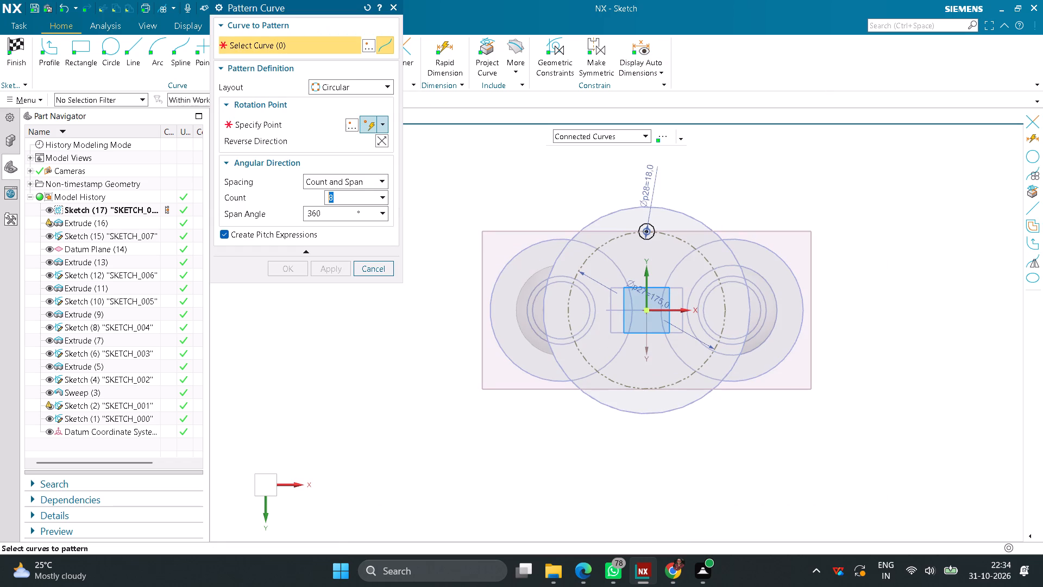
click(638, 240)
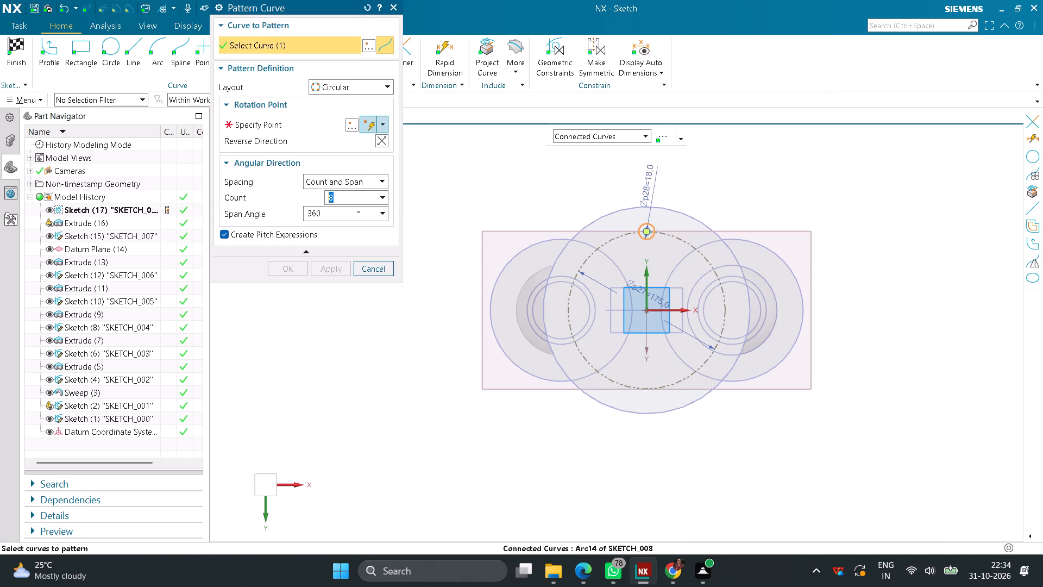
click(249, 127)
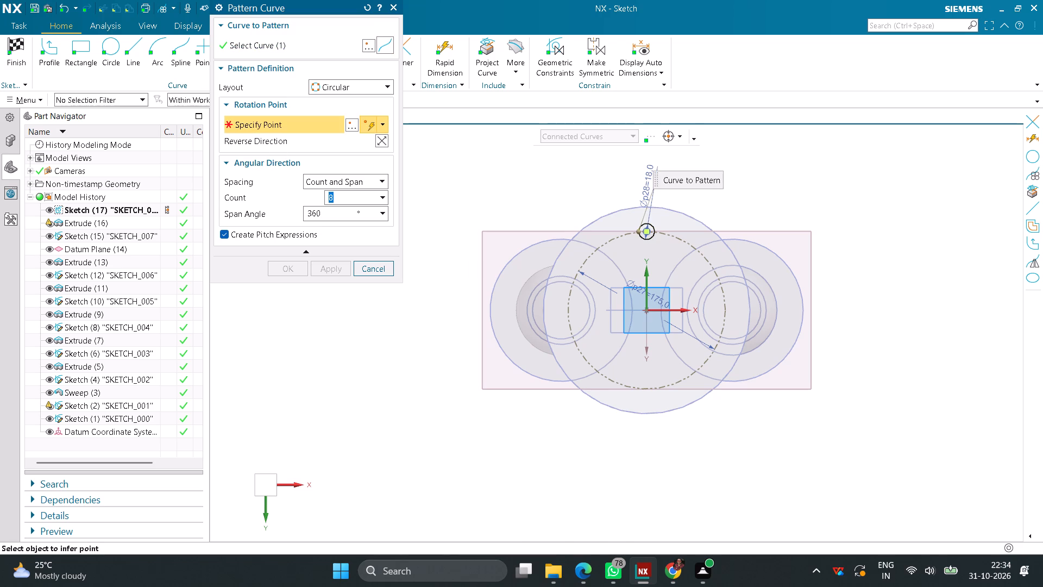
click(646, 311)
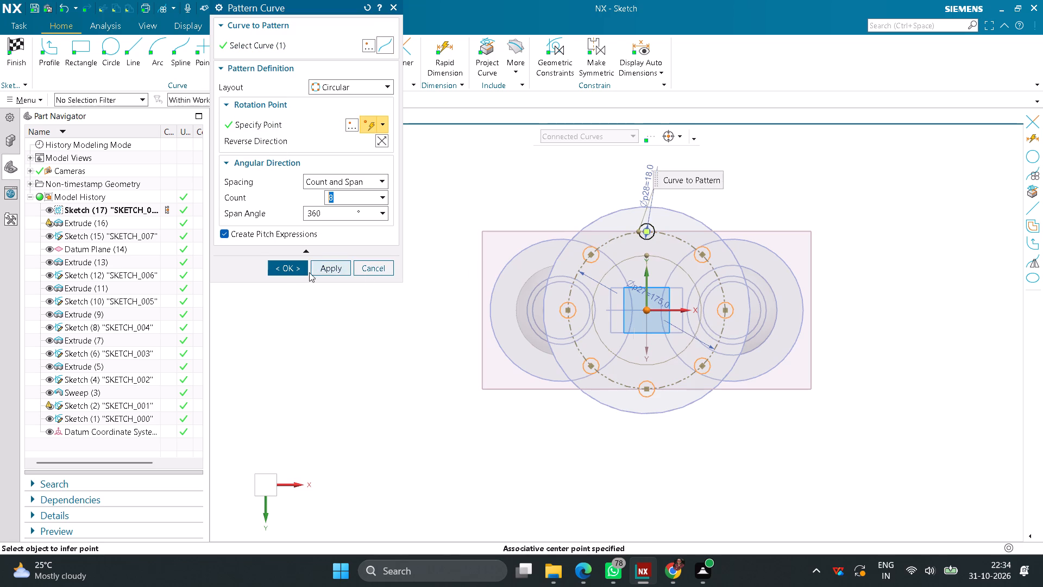
click(290, 272)
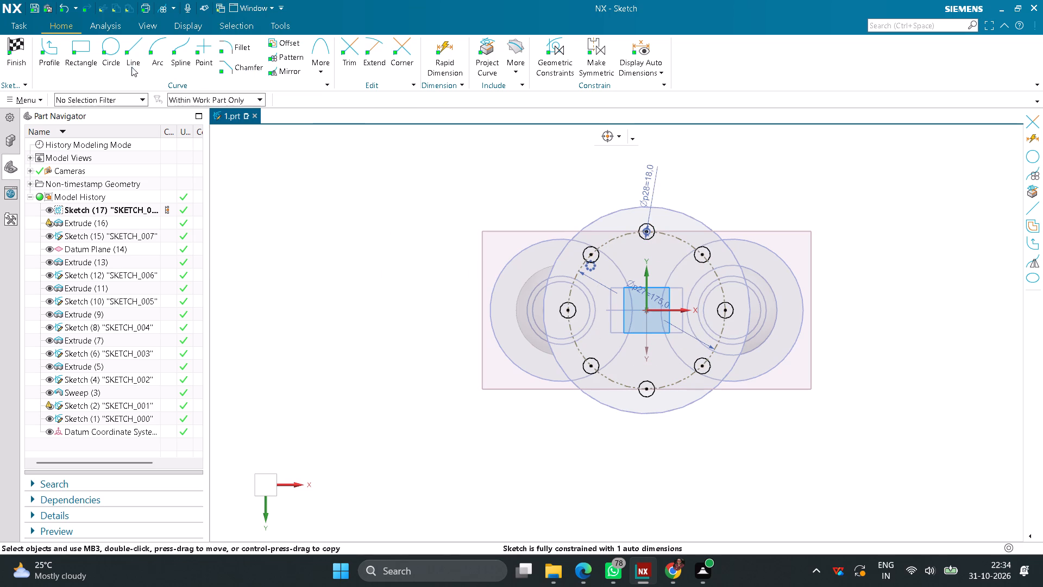
click(12, 50)
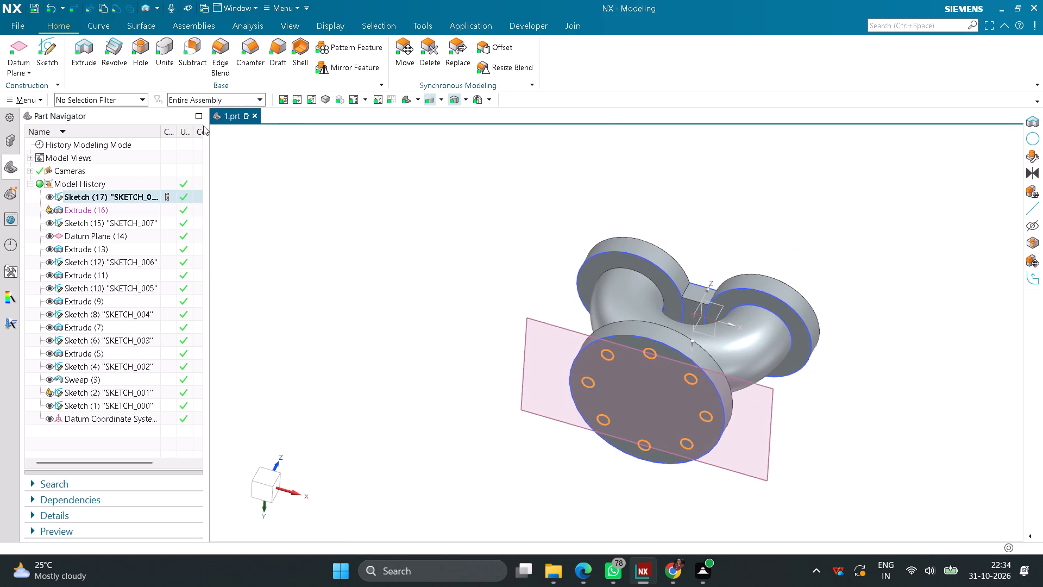
Extrude the eight 18 mm circles 32 mm in the reversed direction with Inferred Boolean, cutting bolt holes through the base disc.
click(84, 55)
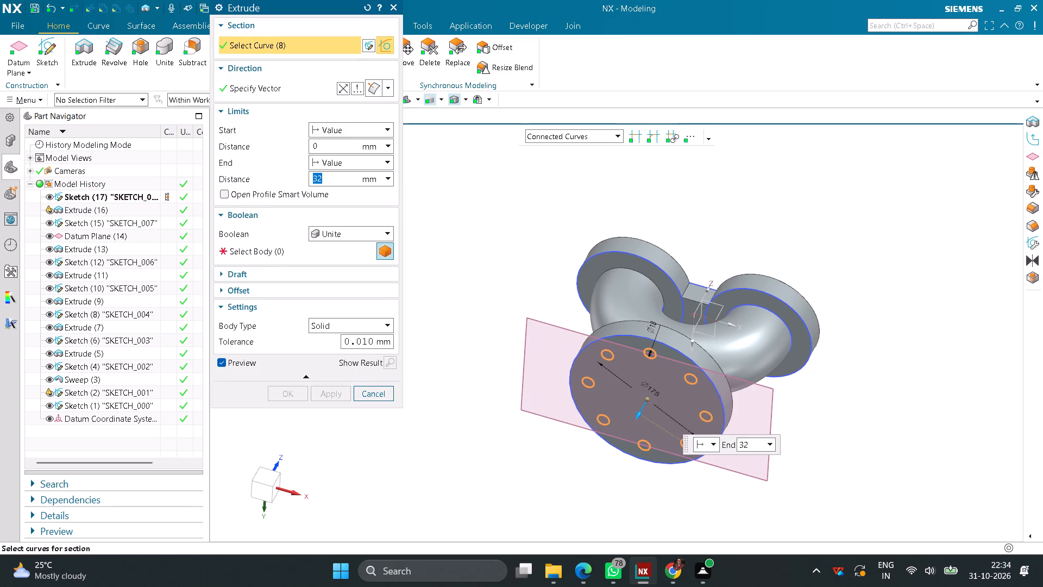
middle_drag(479, 233, 445, 232)
right_drag(479, 233, 445, 232)
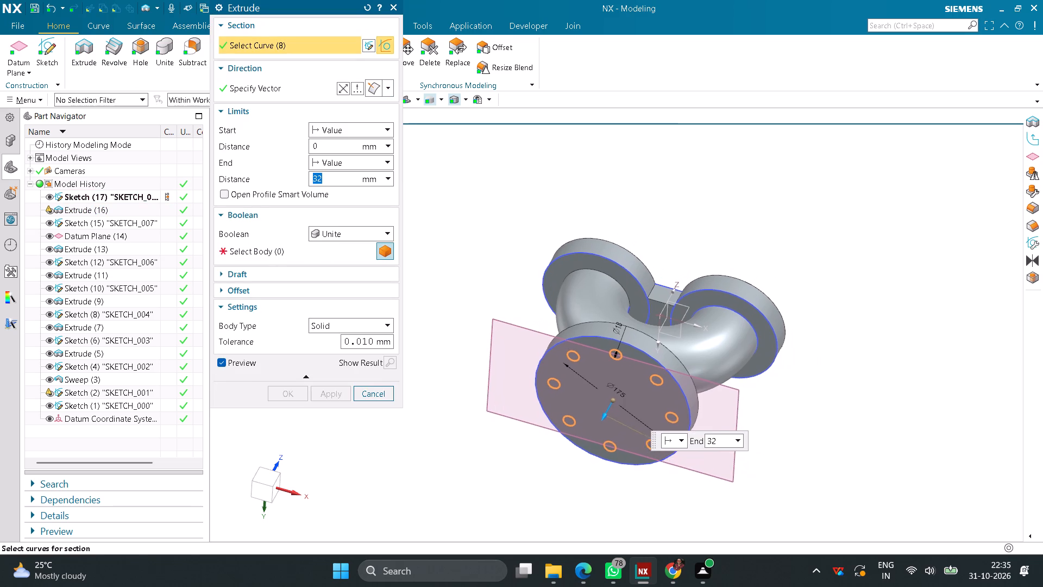
right_drag(445, 232, 493, 218)
middle_drag(445, 232, 493, 216)
middle_drag(546, 199, 518, 229)
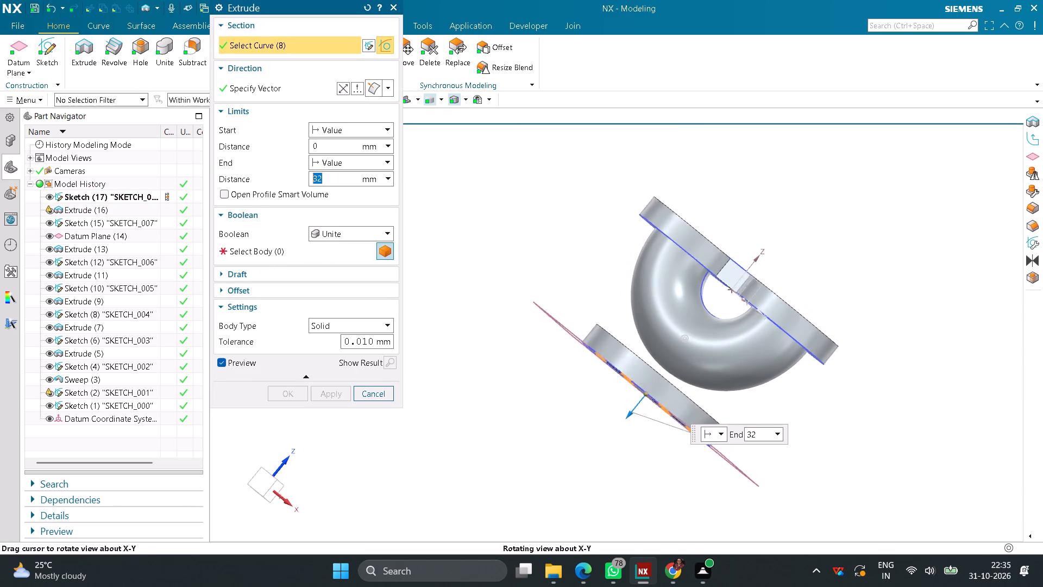
middle_drag(518, 229, 521, 230)
click(385, 234)
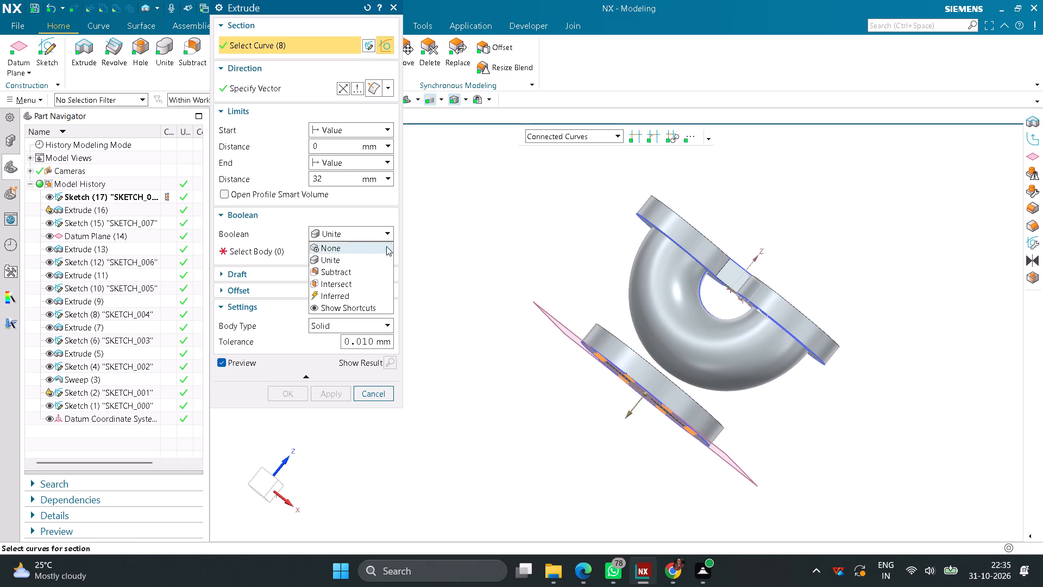
click(344, 296)
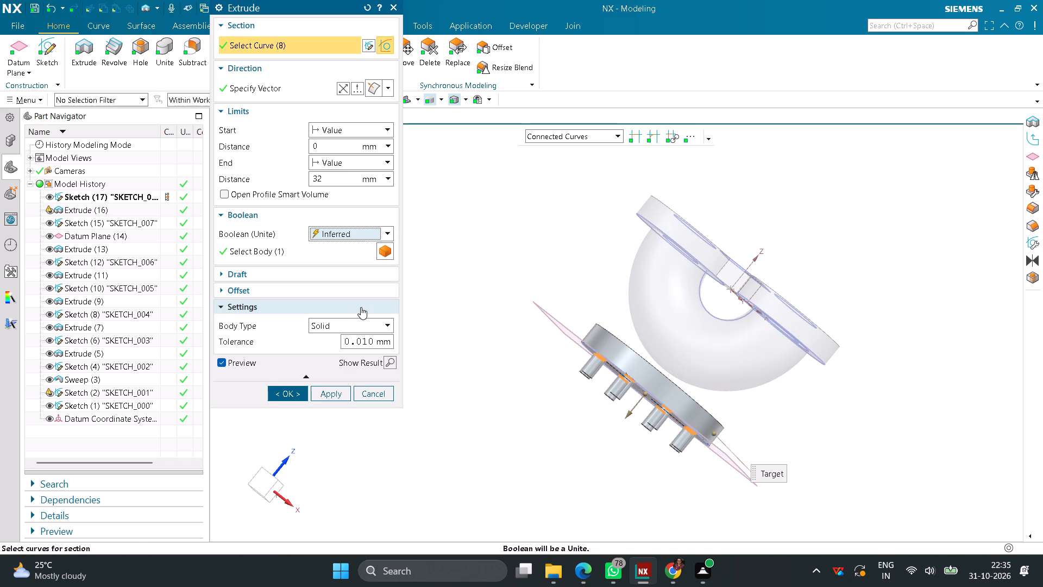
click(337, 93)
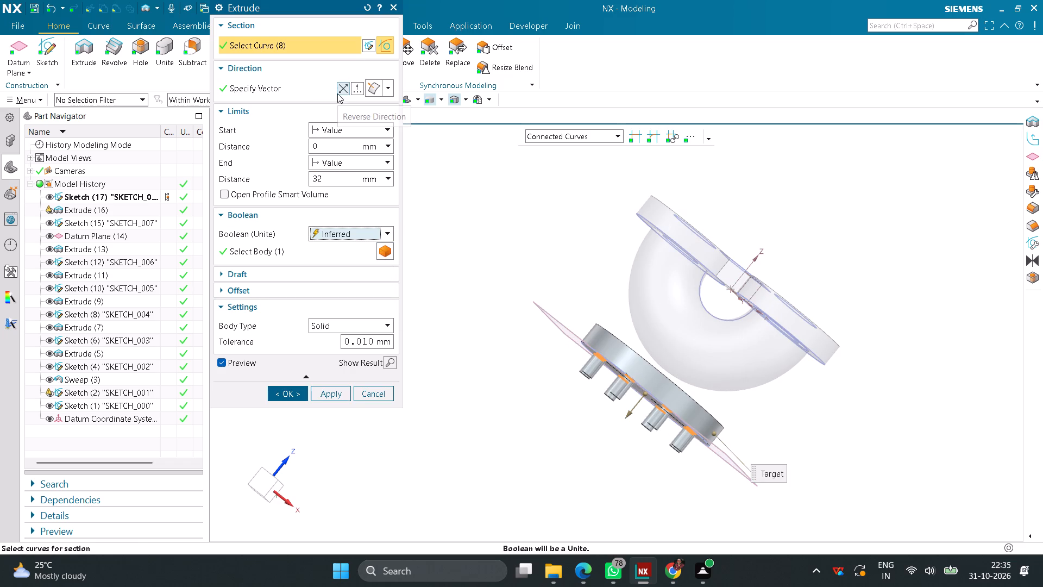
middle_drag(560, 414, 574, 328)
right_drag(560, 414, 574, 328)
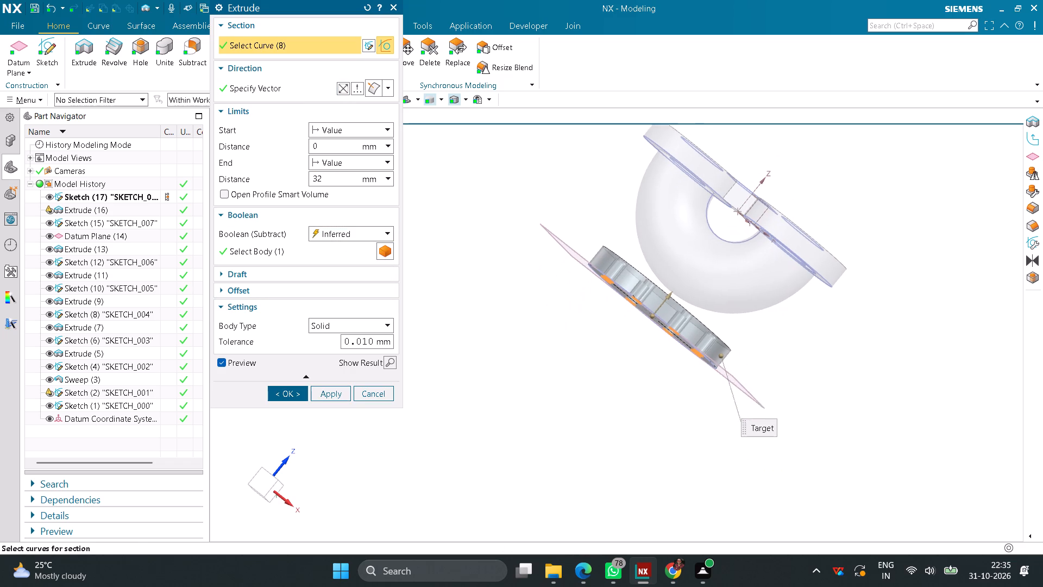
right_drag(574, 328, 521, 407)
middle_drag(574, 328, 521, 407)
middle_drag(525, 412, 560, 377)
click(282, 398)
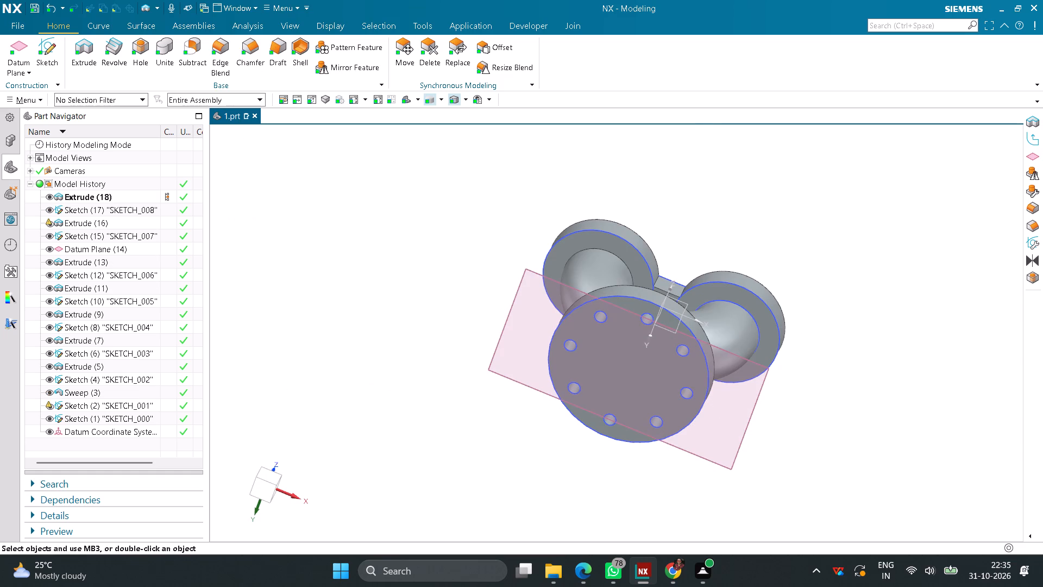
Sketch a 100 mm diameter circle on the base disc's face towards the pipe bend, centred on the disc, and finish the sketch.
middle_drag(705, 203, 695, 212)
right_drag(701, 208, 695, 218)
middle_drag(703, 211, 663, 241)
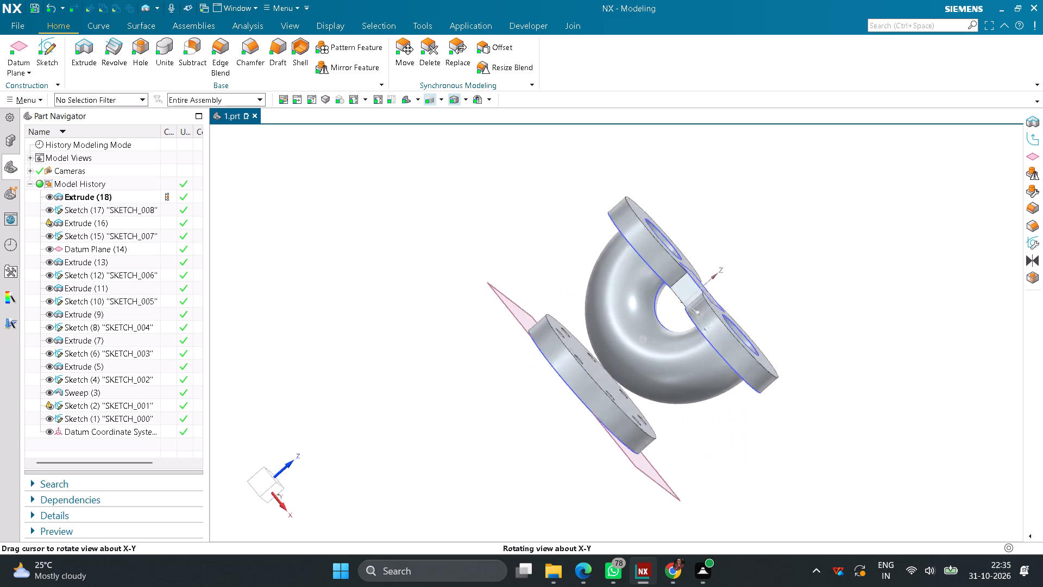
middle_drag(663, 241, 661, 251)
click(56, 60)
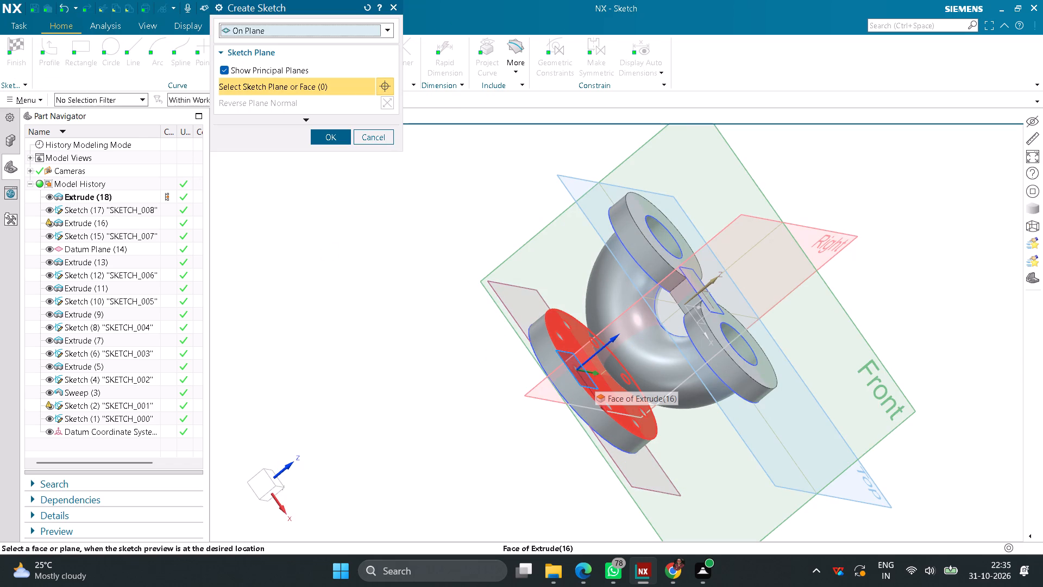
click(592, 384)
click(324, 139)
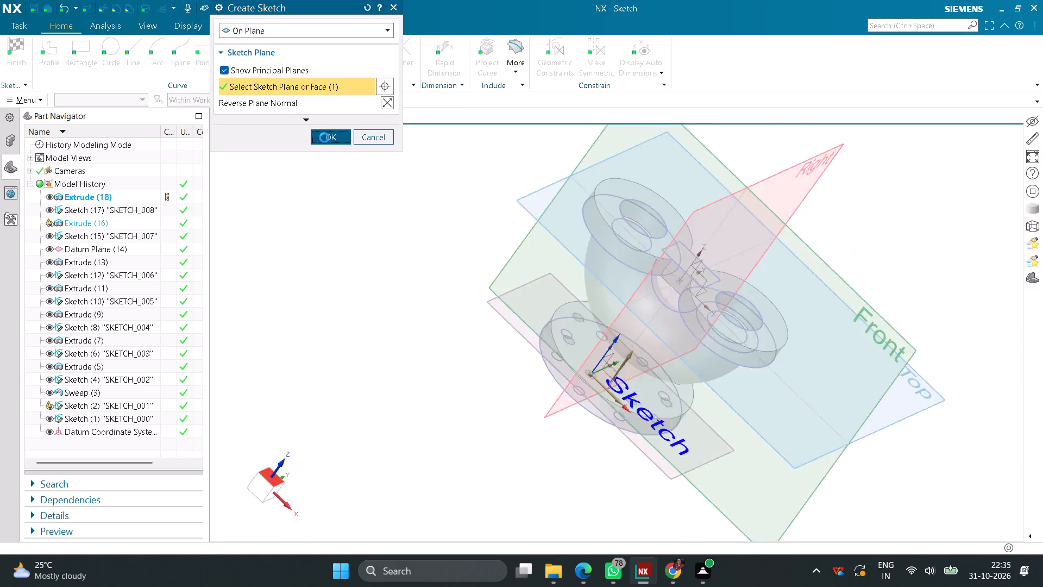
click(110, 57)
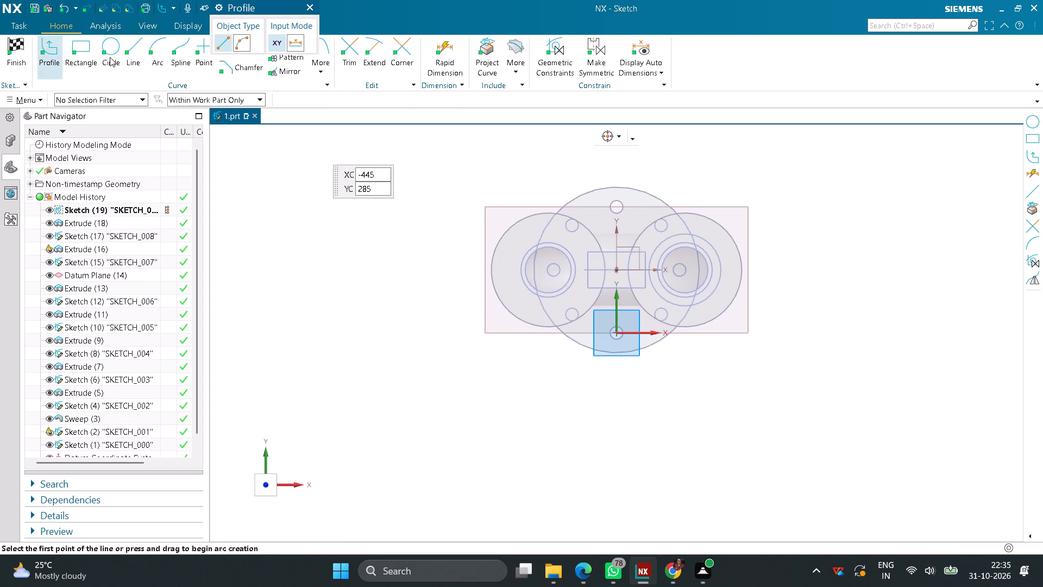
click(615, 270)
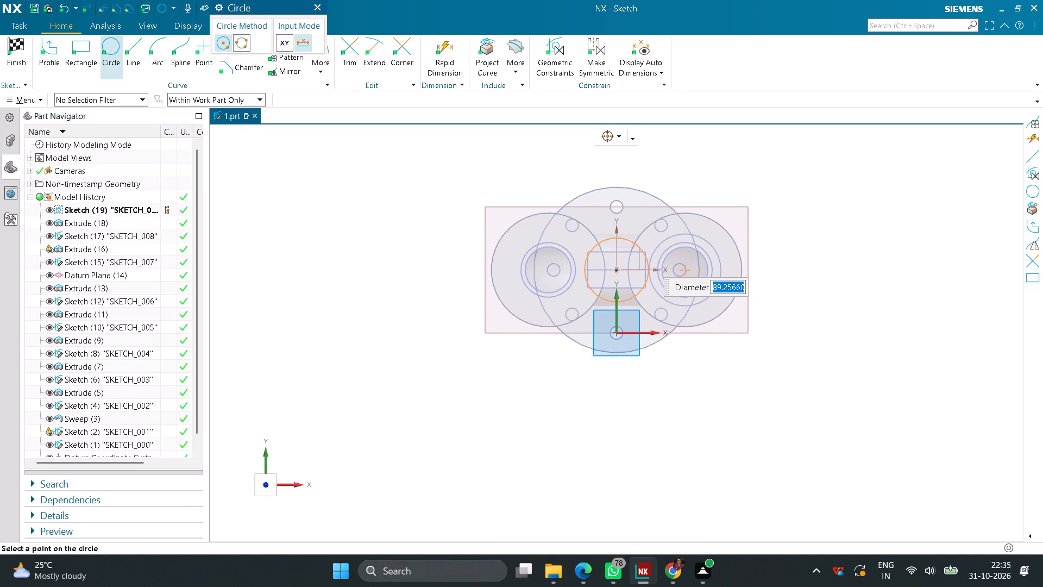
text(100)
key(Return)
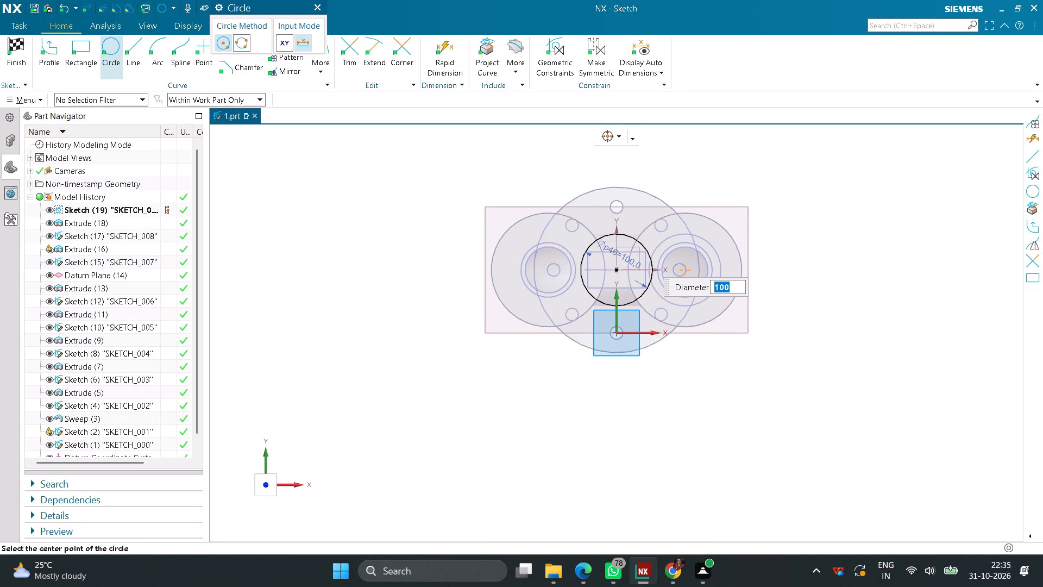
middle_click(393, 444)
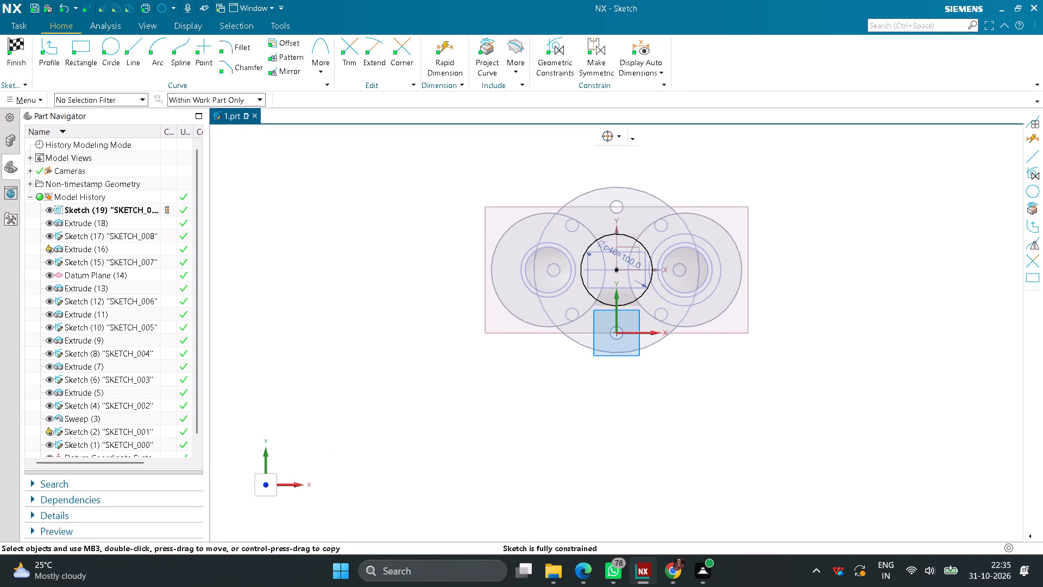
click(14, 51)
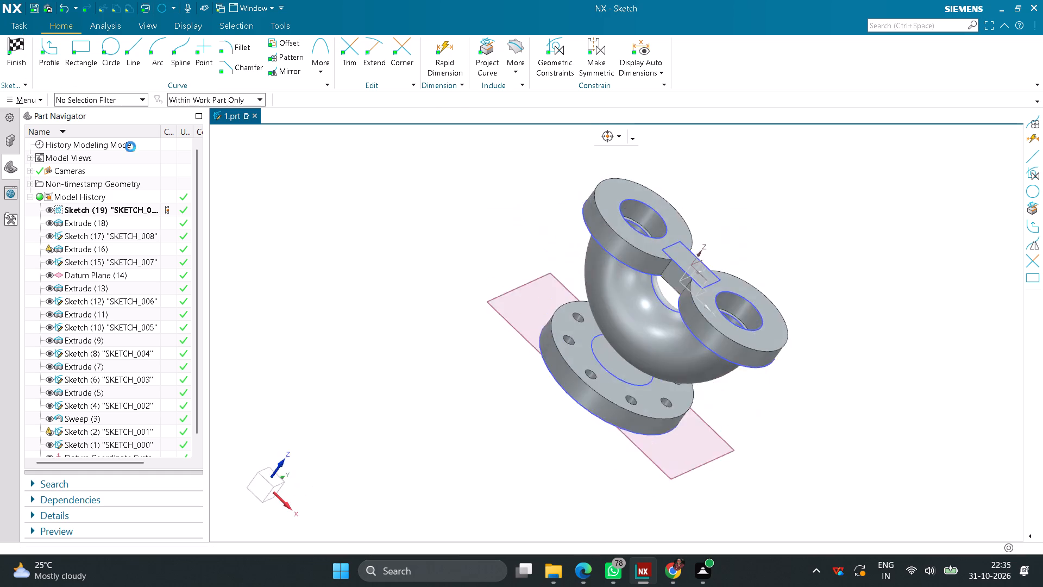
Start extruding the 100 mm circle on the base disc and preview it with the start limit Until Selected at the pipe bend.
click(89, 60)
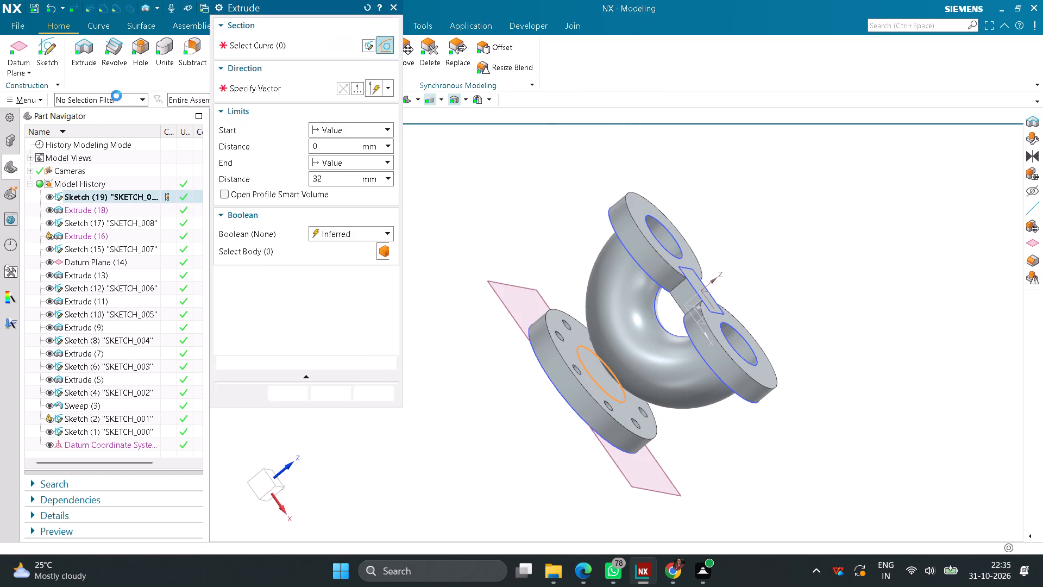
middle_drag(524, 440, 526, 379)
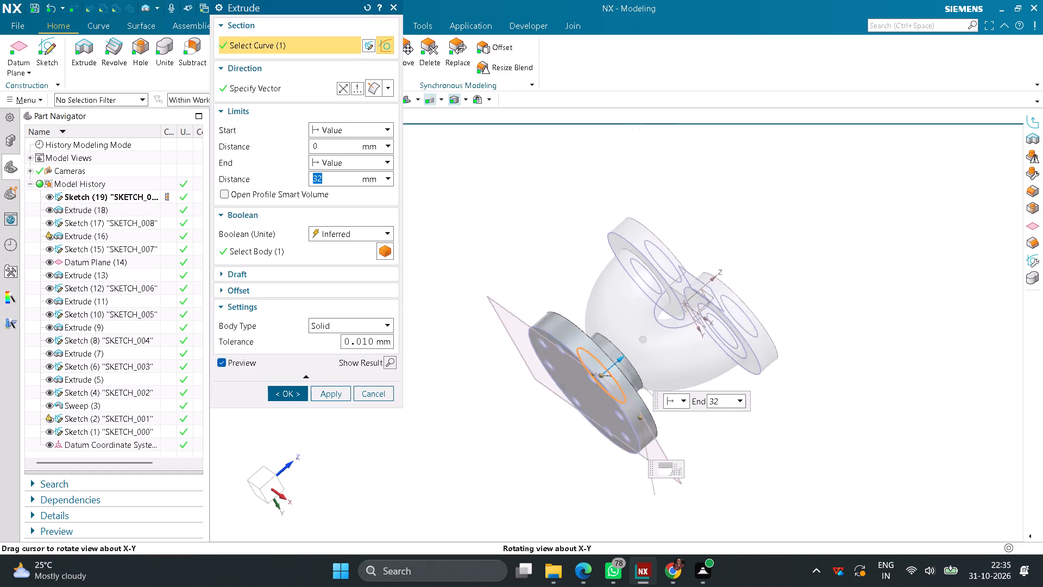
middle_drag(526, 379, 552, 413)
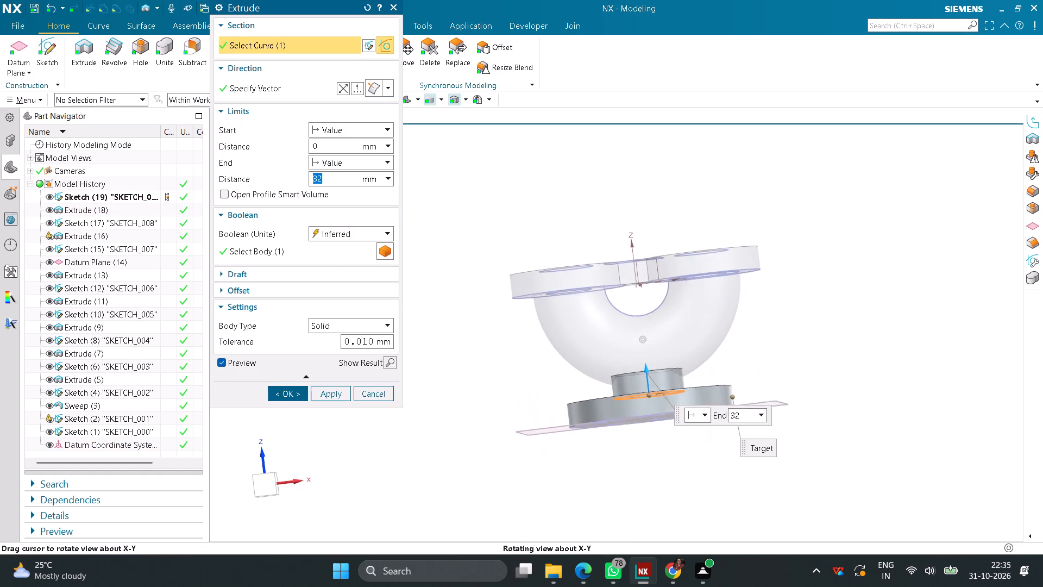
middle_drag(552, 413, 552, 419)
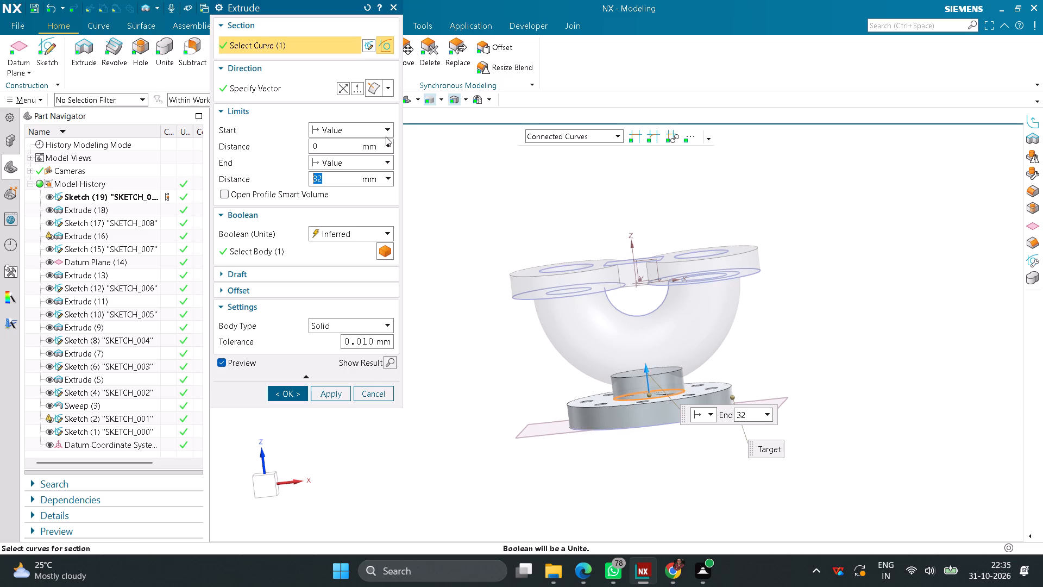
click(386, 126)
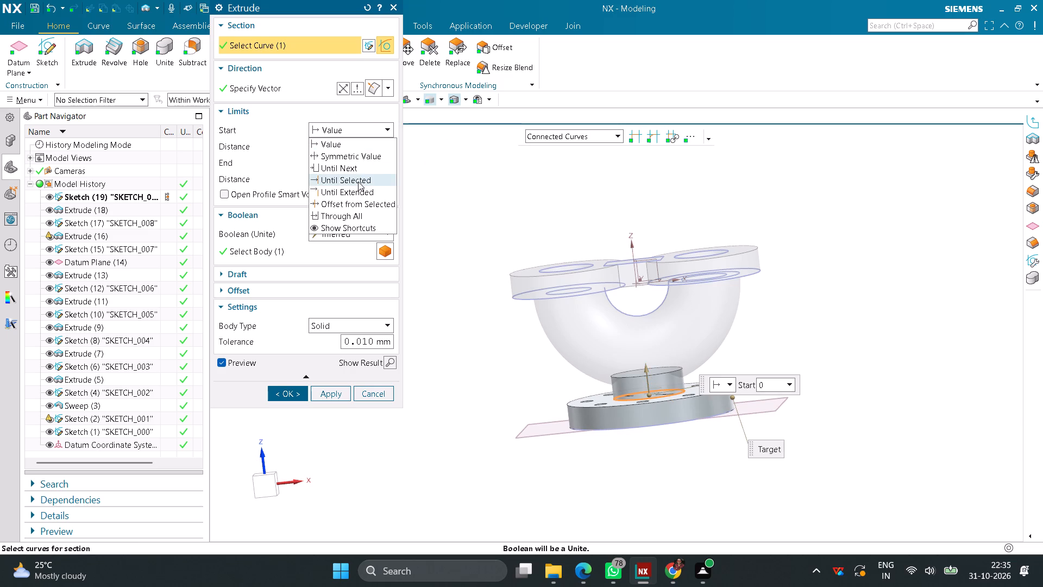
click(358, 182)
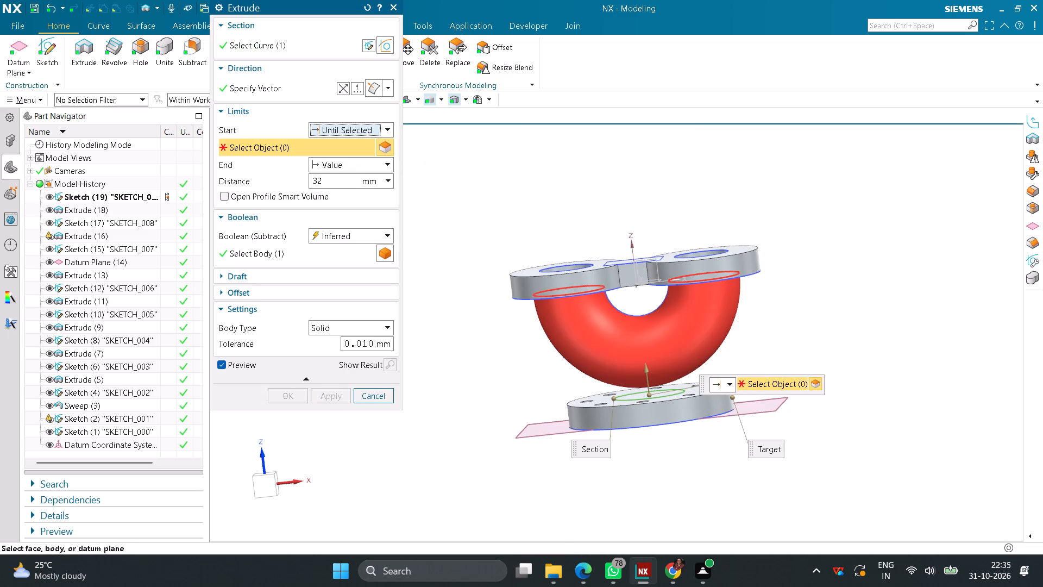
click(610, 373)
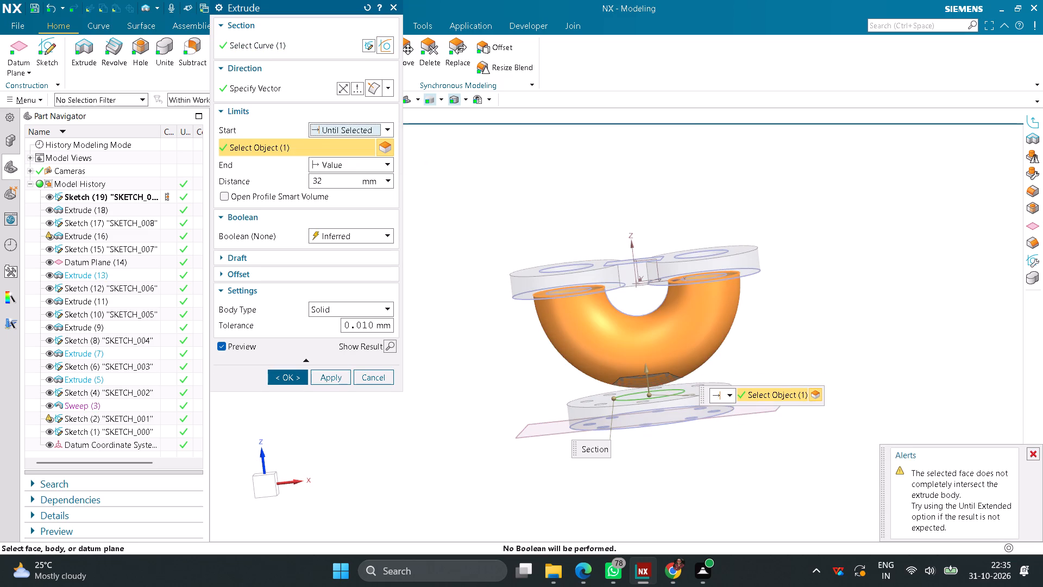
click(386, 346)
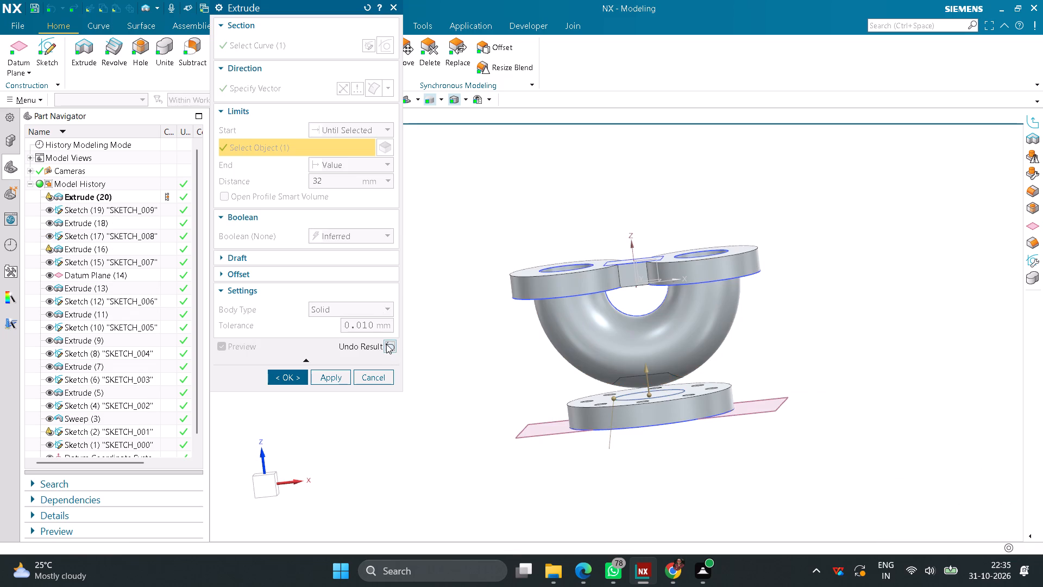
click(386, 344)
Set the Boolean to None and the start limit to Until Next, and finish the neck extrusion with a 32 mm end distance.
click(386, 240)
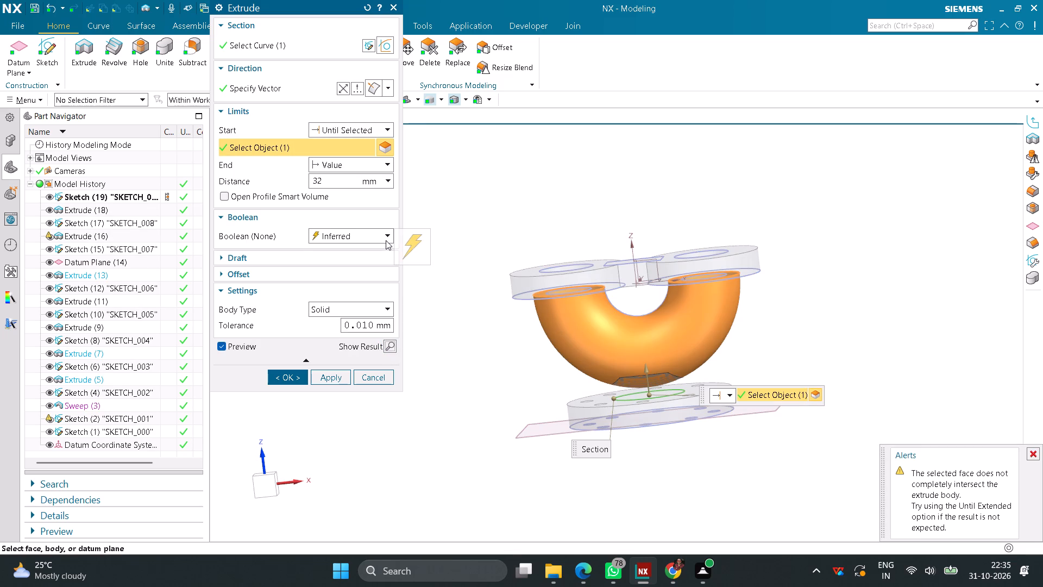
click(339, 254)
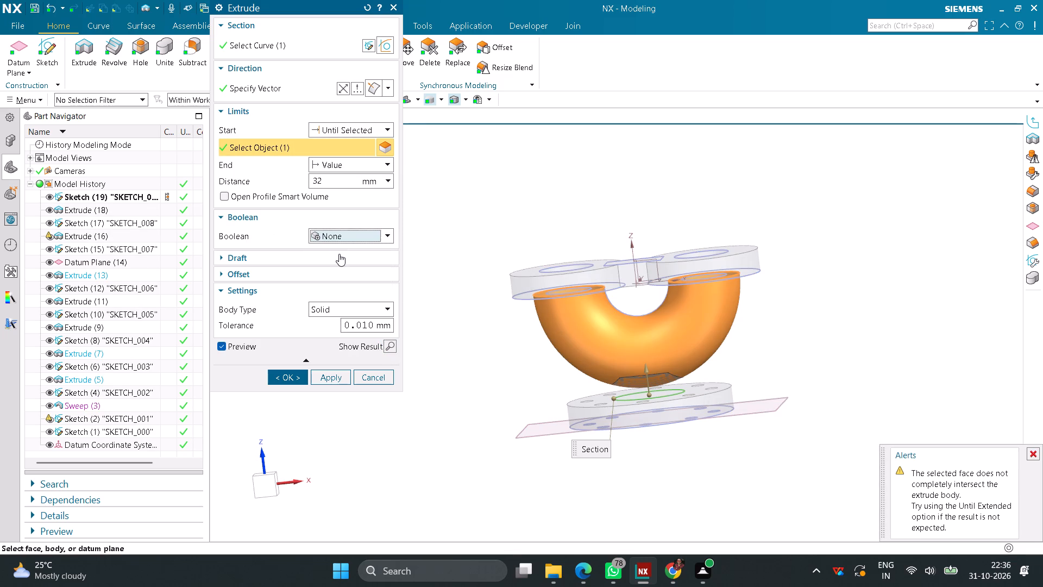
click(388, 346)
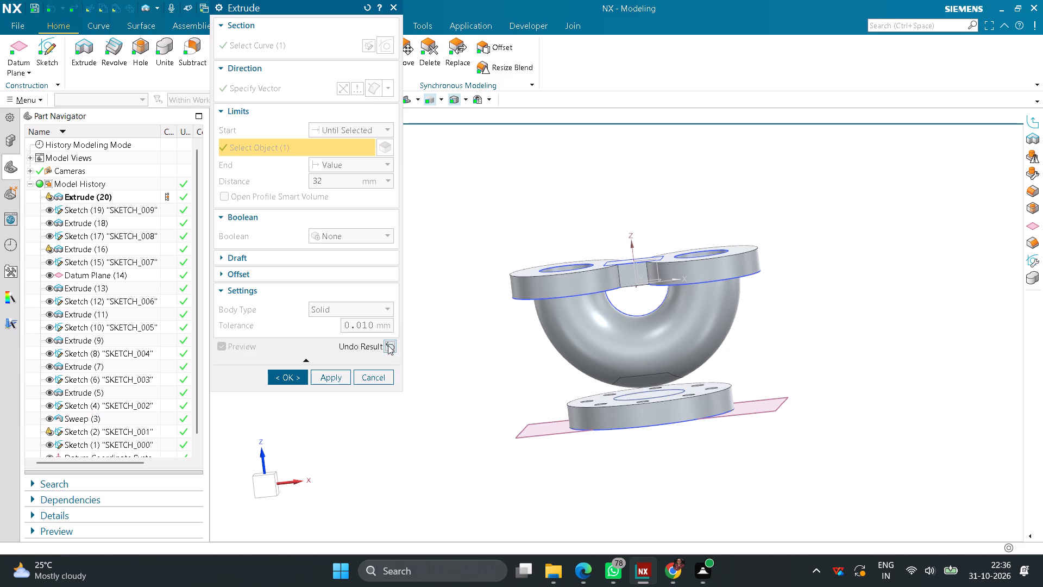
click(388, 345)
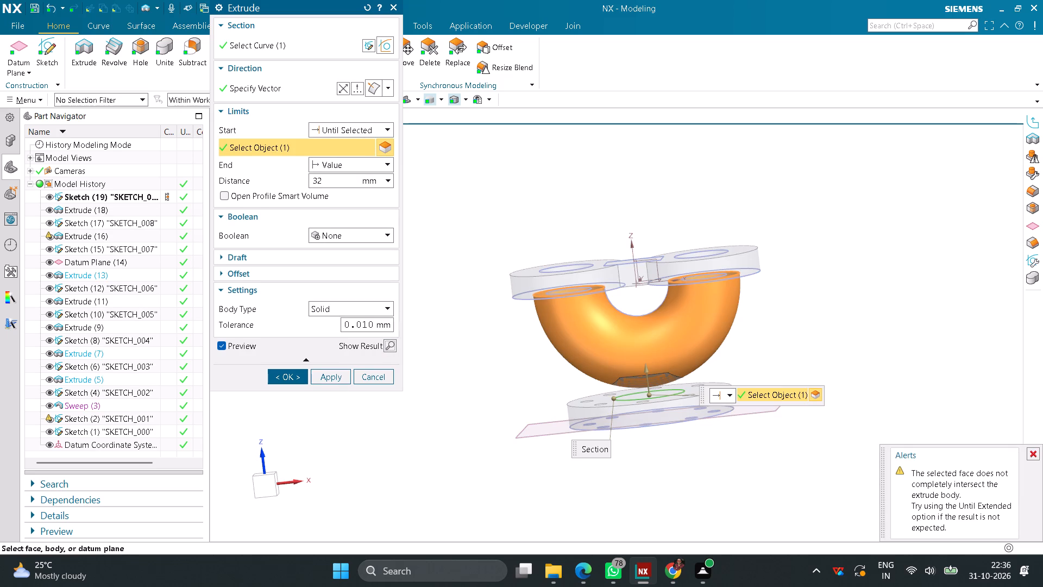
click(387, 133)
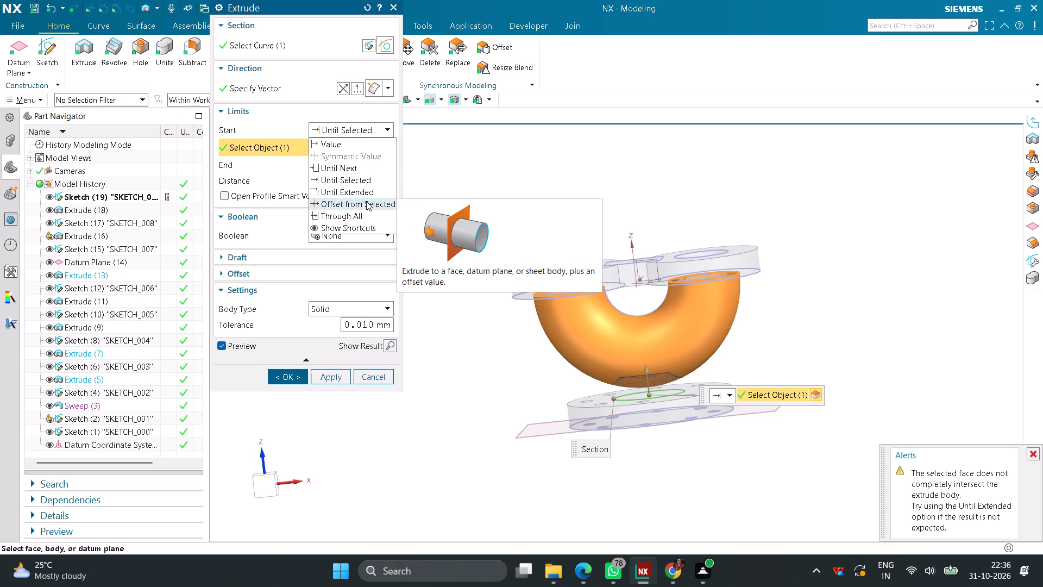
click(347, 169)
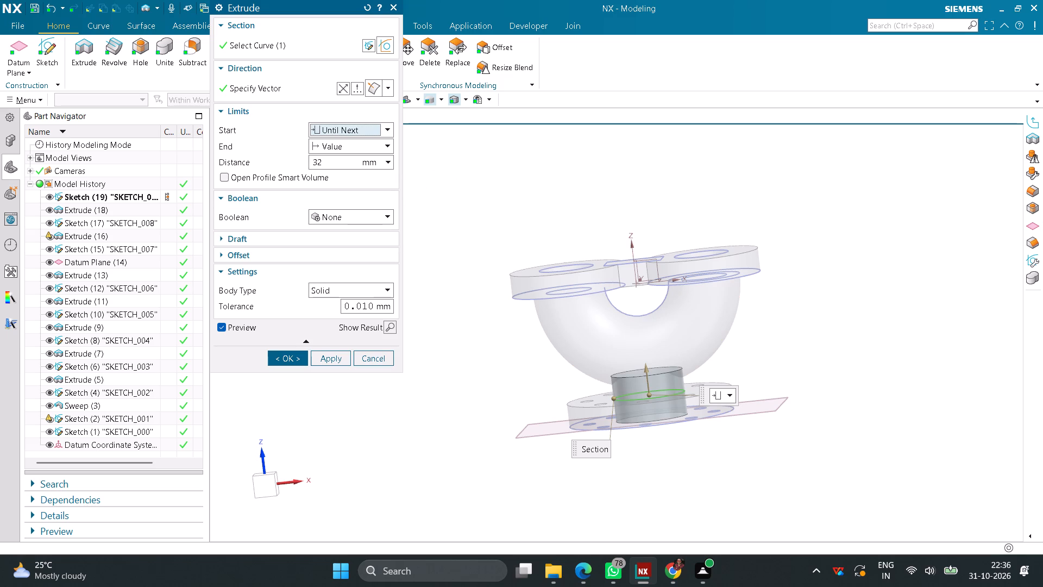
click(393, 327)
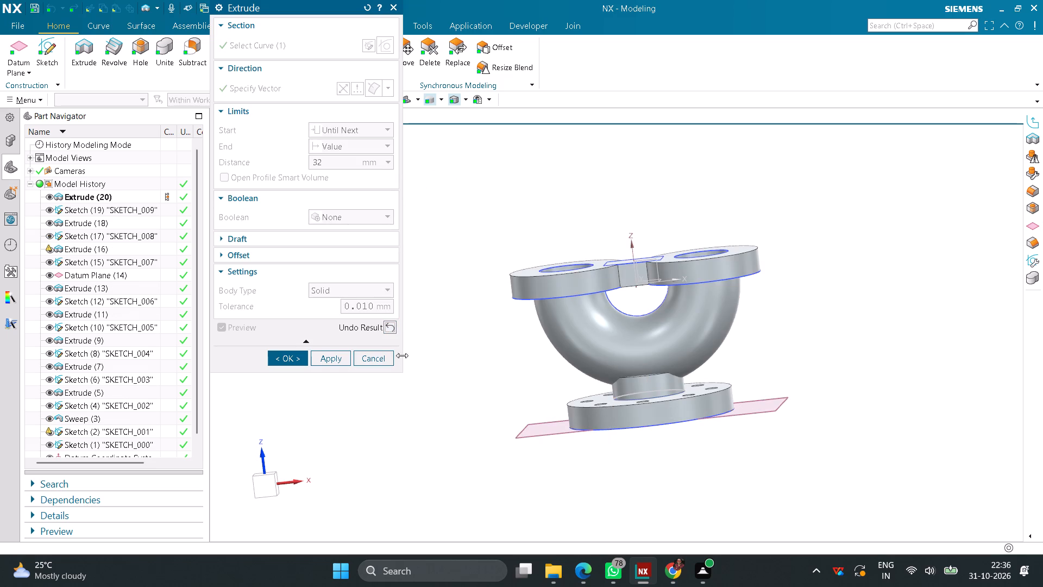
click(301, 358)
click(405, 364)
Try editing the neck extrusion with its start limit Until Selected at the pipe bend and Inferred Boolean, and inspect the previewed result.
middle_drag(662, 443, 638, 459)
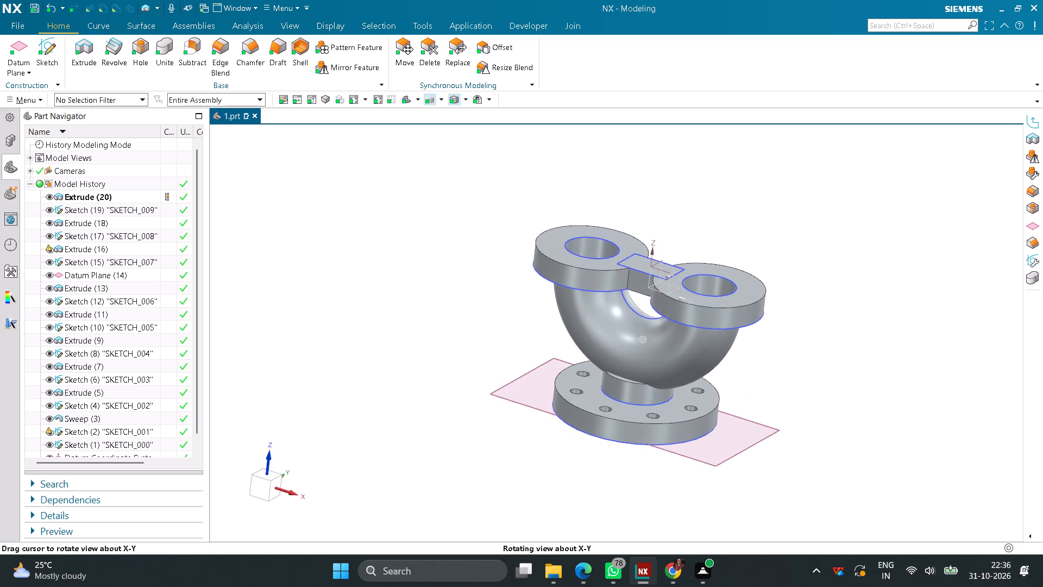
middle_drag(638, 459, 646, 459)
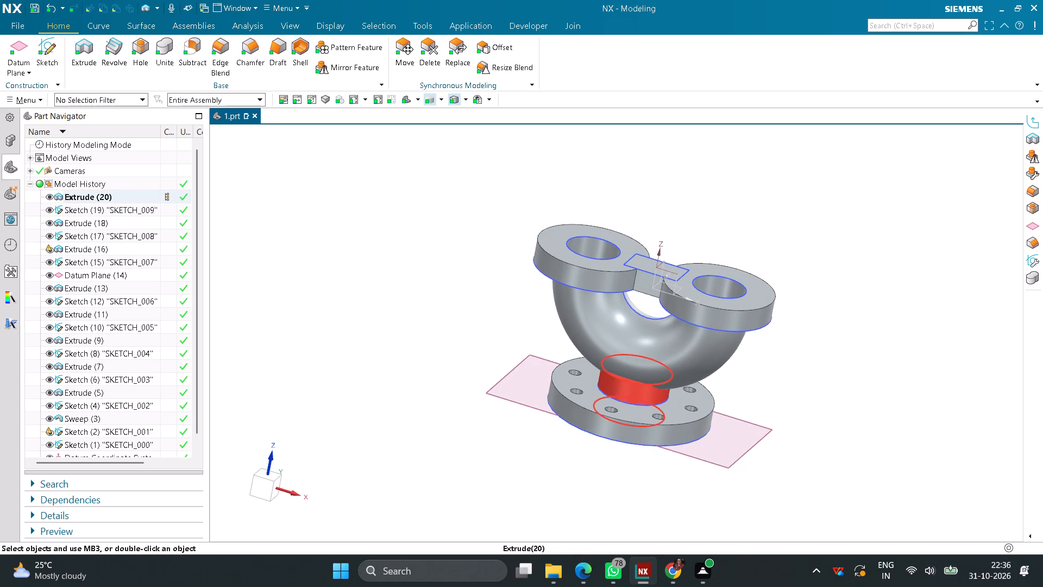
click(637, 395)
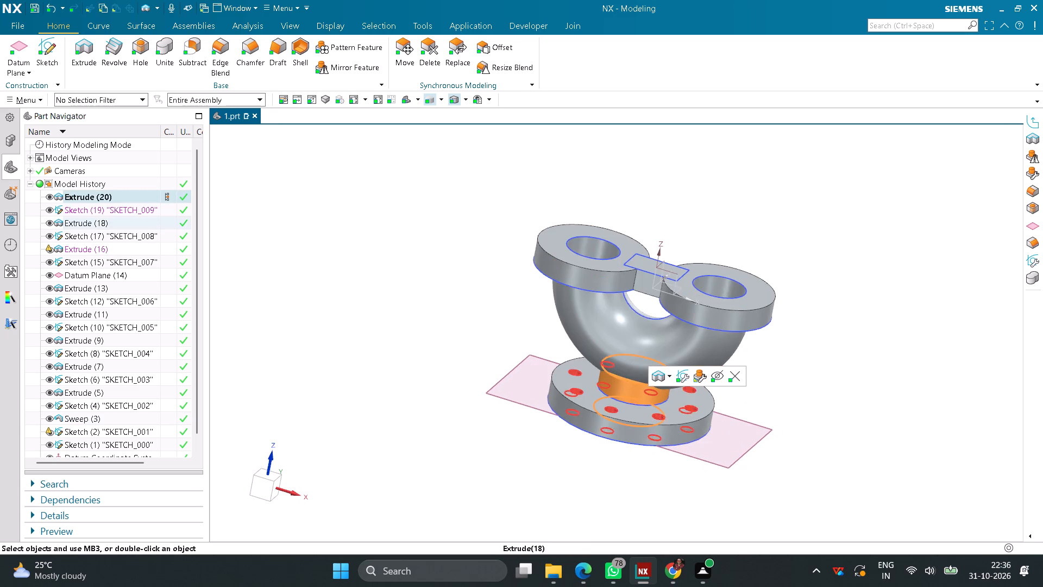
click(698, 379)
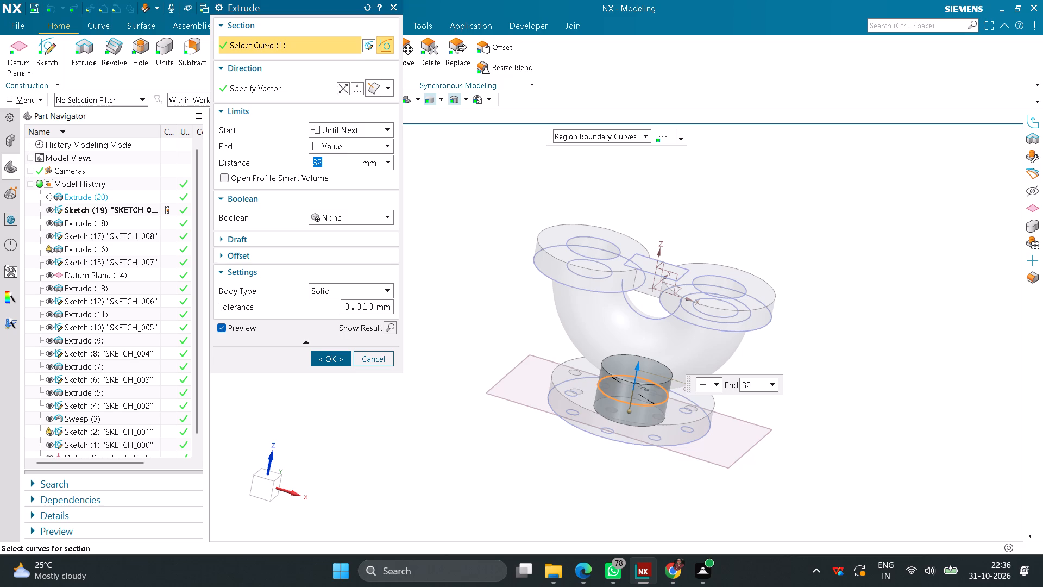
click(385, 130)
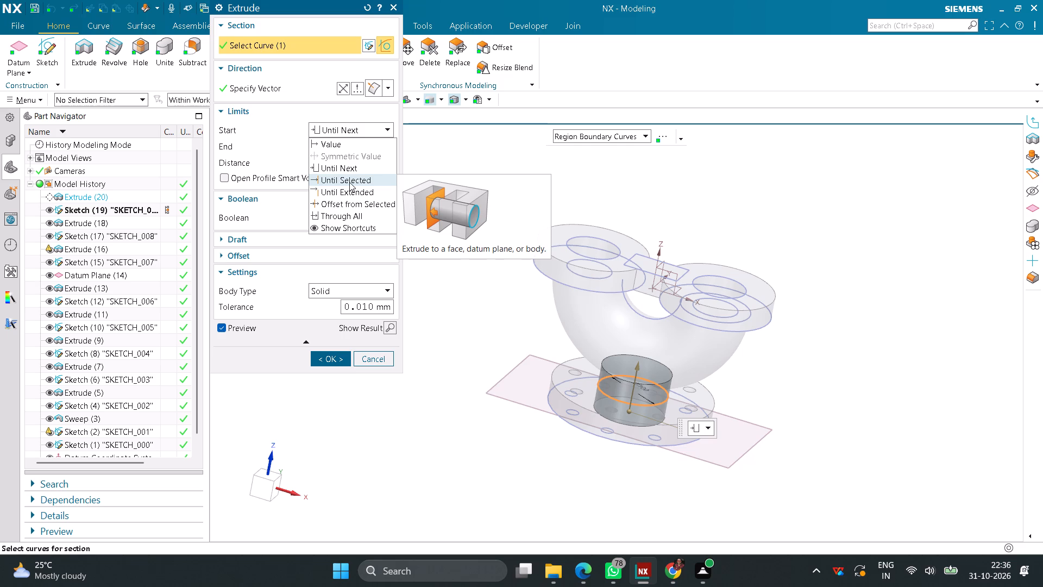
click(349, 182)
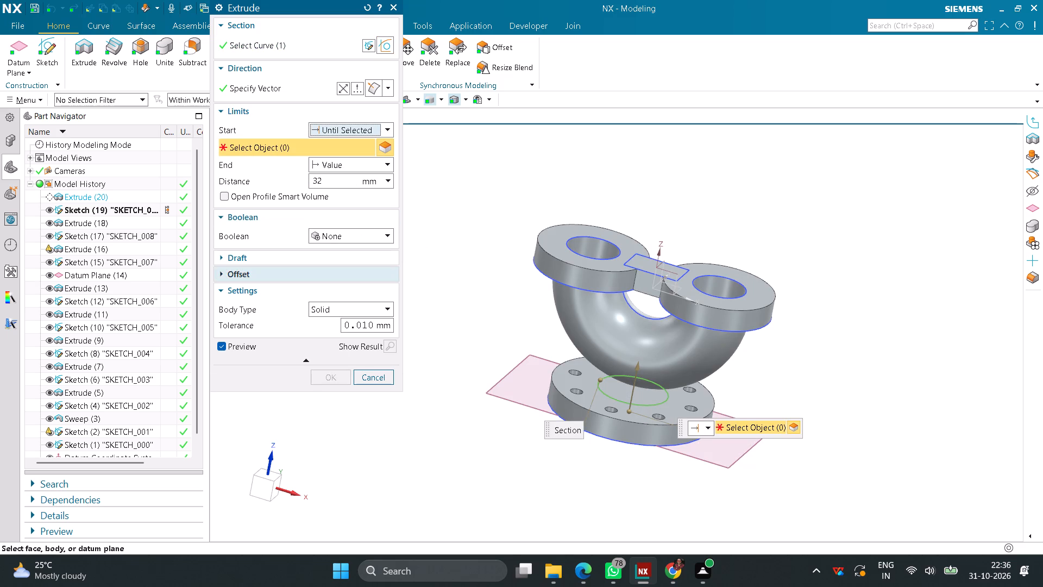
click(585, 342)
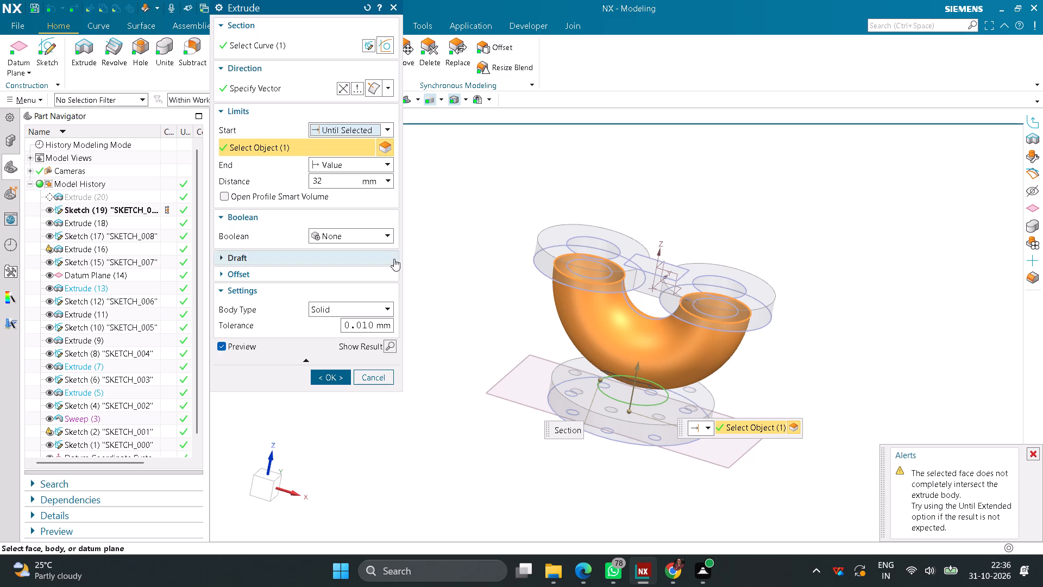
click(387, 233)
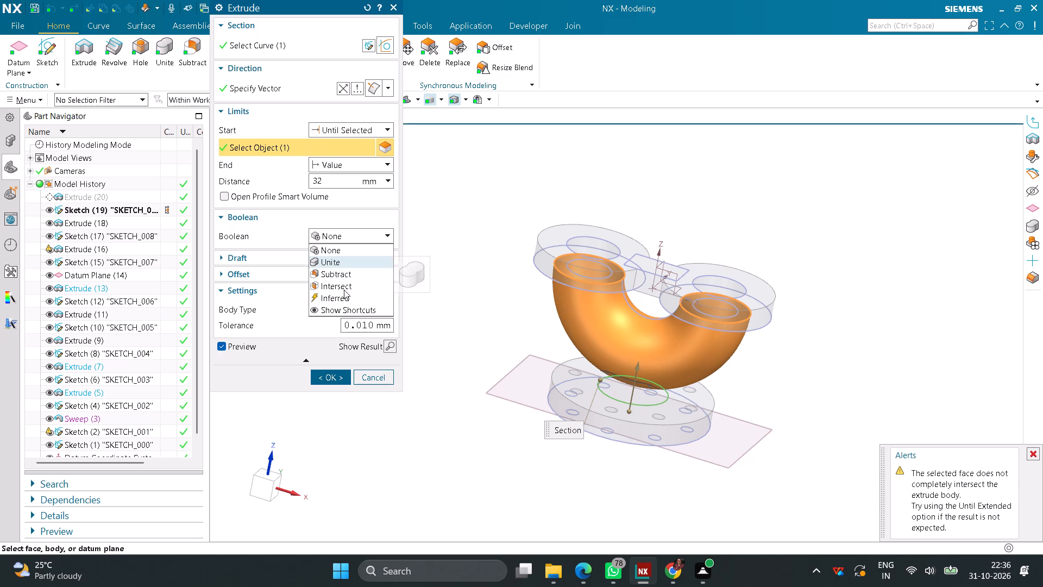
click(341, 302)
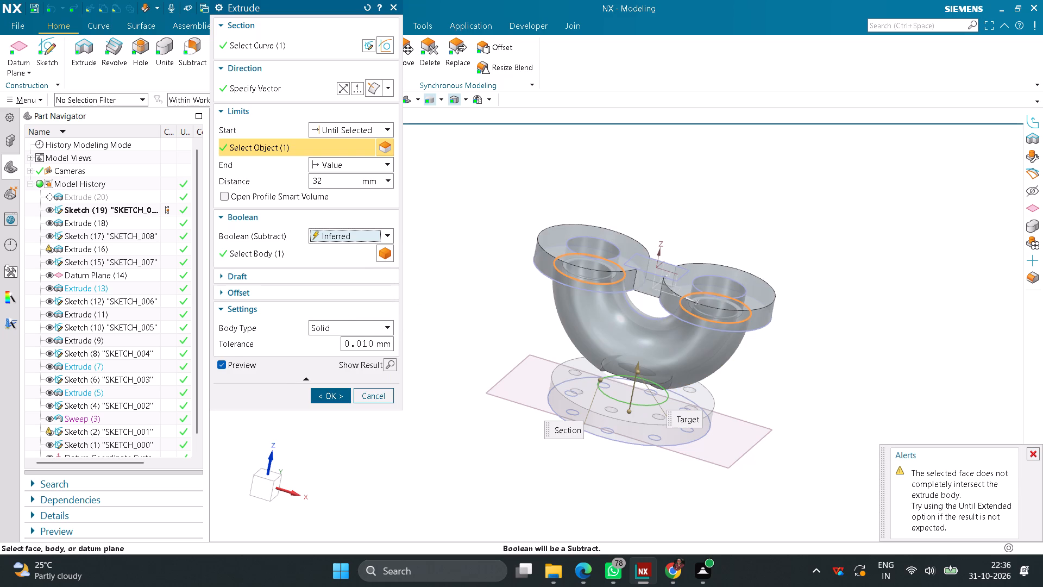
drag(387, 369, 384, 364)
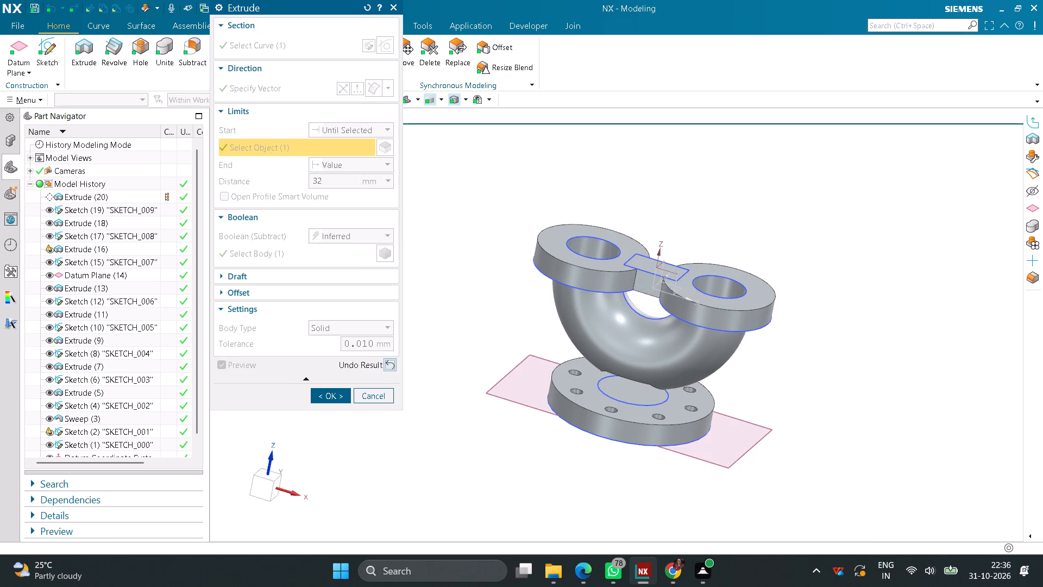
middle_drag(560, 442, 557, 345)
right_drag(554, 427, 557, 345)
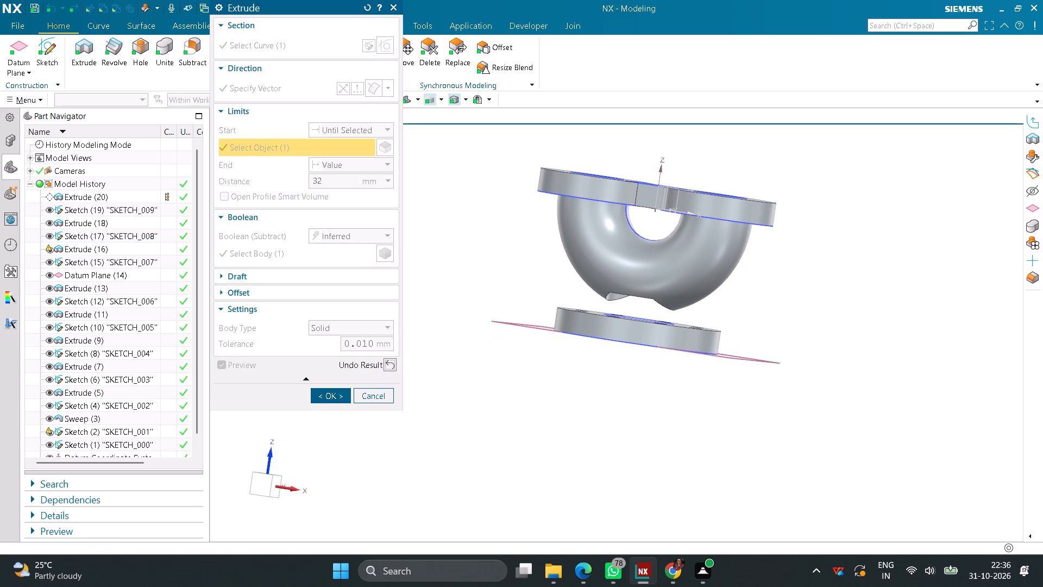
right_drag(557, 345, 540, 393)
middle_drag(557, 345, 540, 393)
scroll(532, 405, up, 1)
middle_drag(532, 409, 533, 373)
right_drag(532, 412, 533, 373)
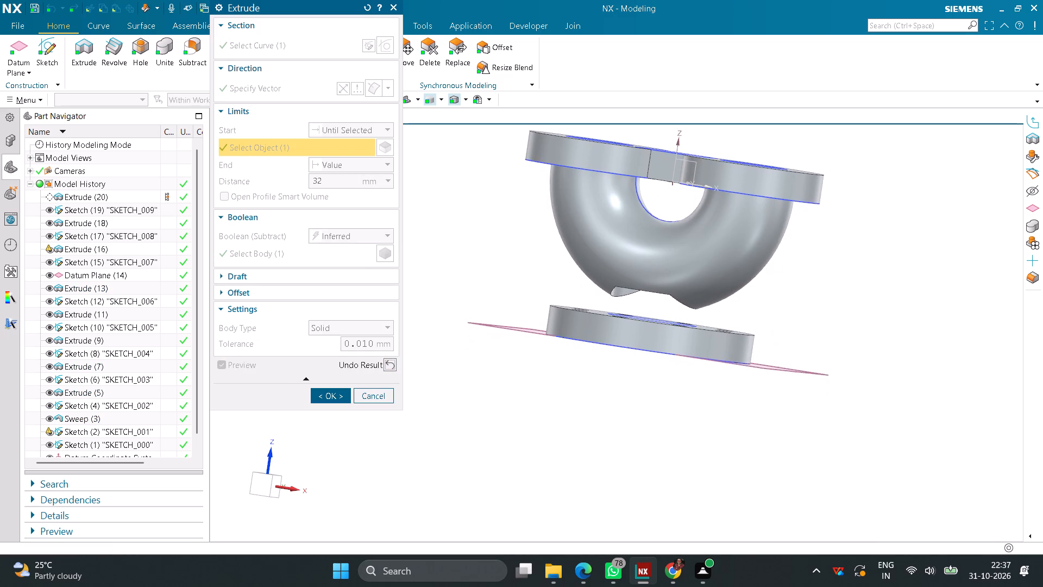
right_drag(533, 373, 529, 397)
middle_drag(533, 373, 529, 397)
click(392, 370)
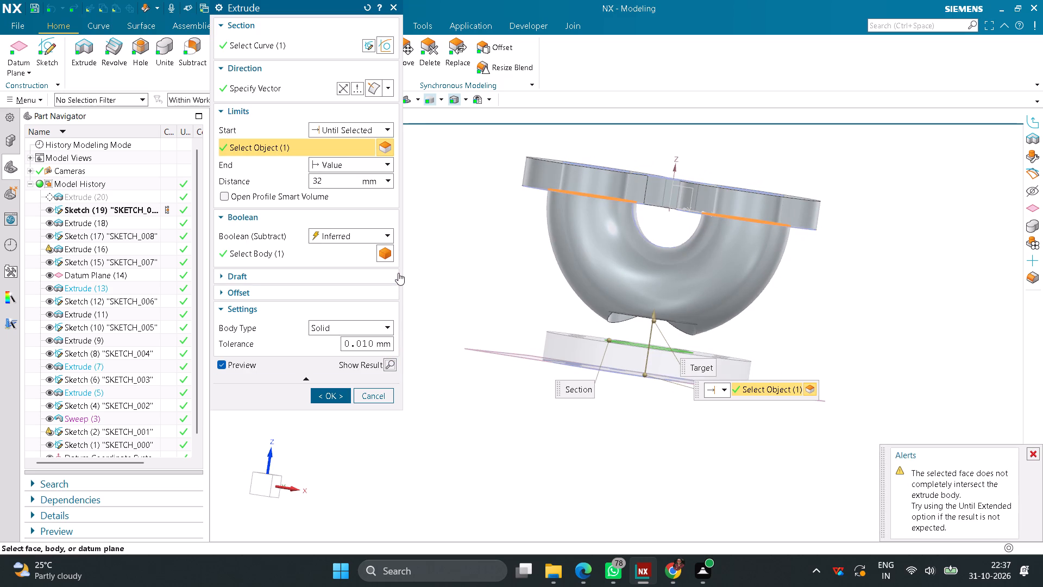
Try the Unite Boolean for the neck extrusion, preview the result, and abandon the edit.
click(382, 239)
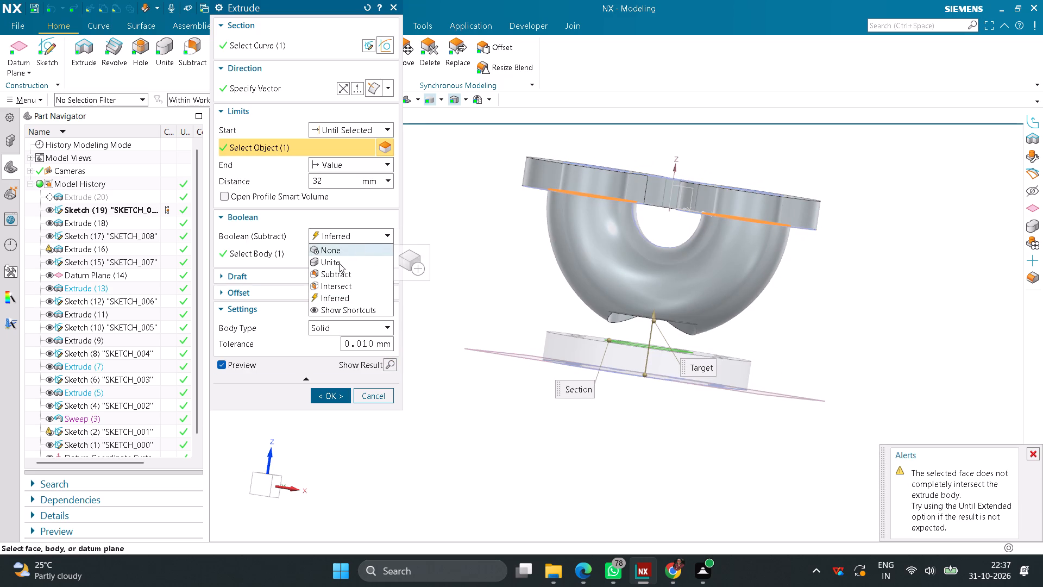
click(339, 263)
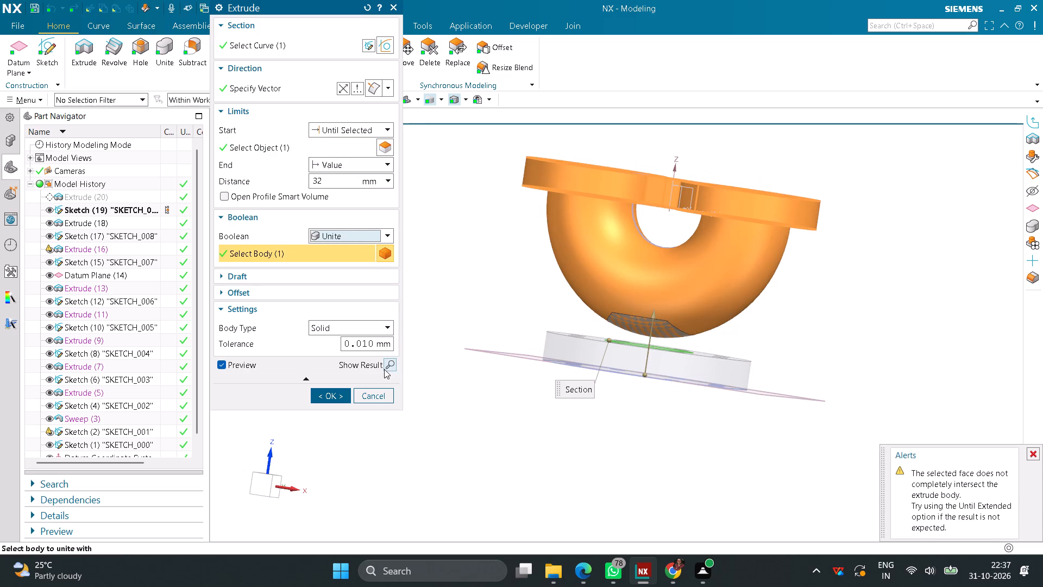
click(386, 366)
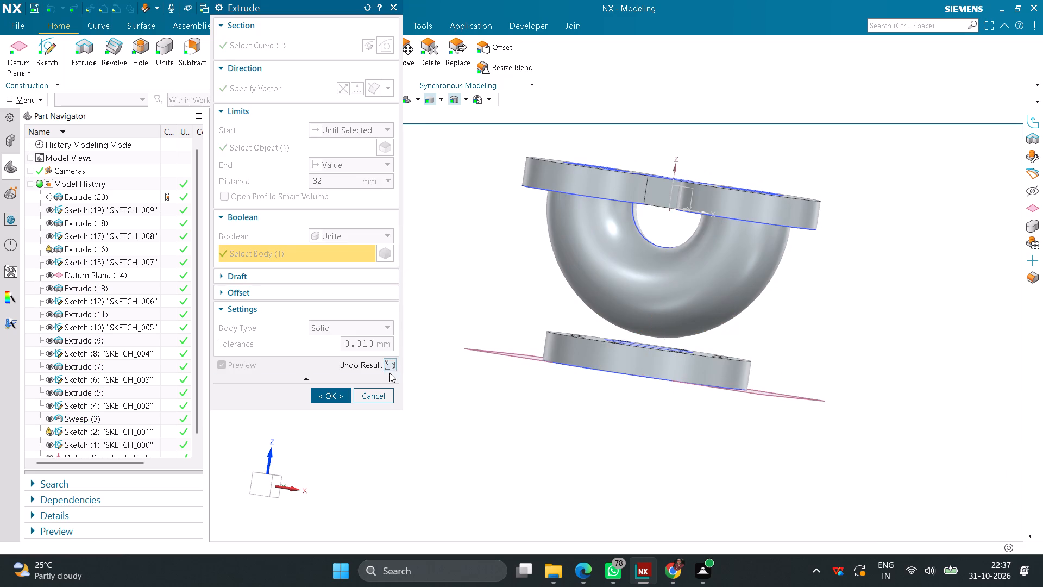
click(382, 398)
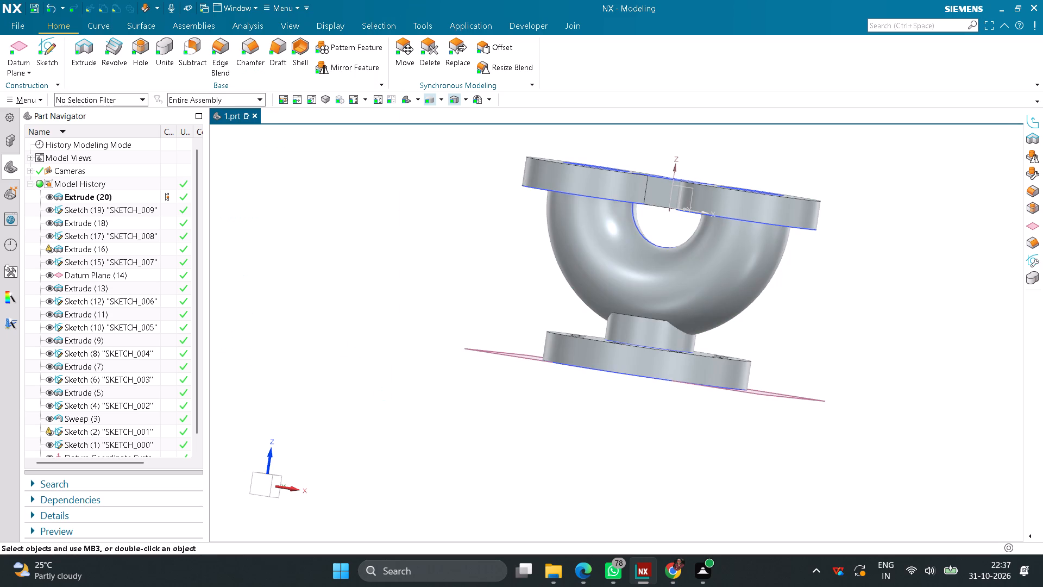
Reopen the 100 mm neck extrusion for editing, extend its end distance to 45 mm, and preview the result.
scroll(707, 338, up, 2)
middle_drag(732, 335, 732, 336)
right_drag(732, 336, 657, 342)
middle_drag(732, 336, 656, 377)
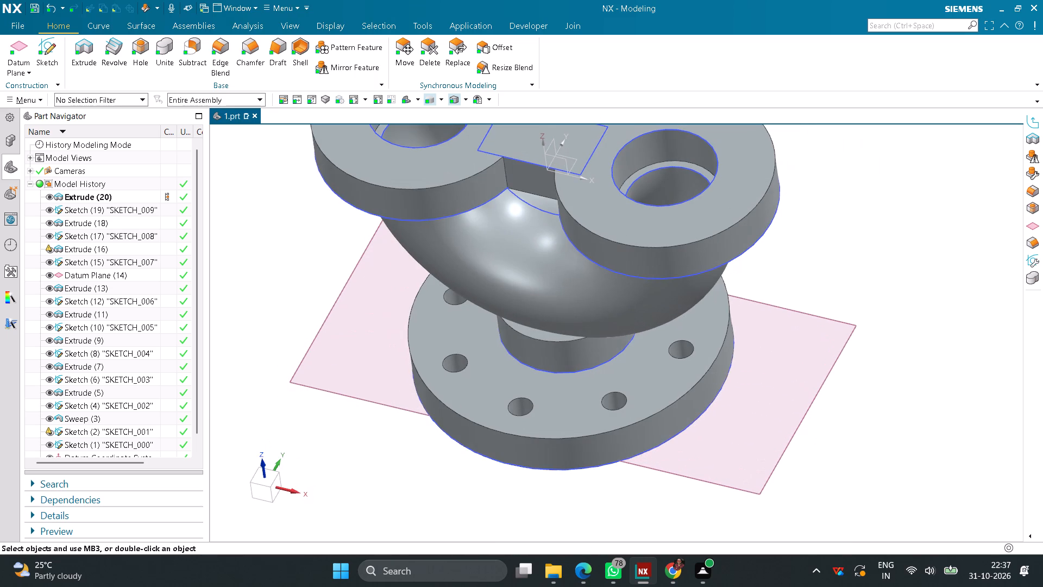
double_click(587, 354)
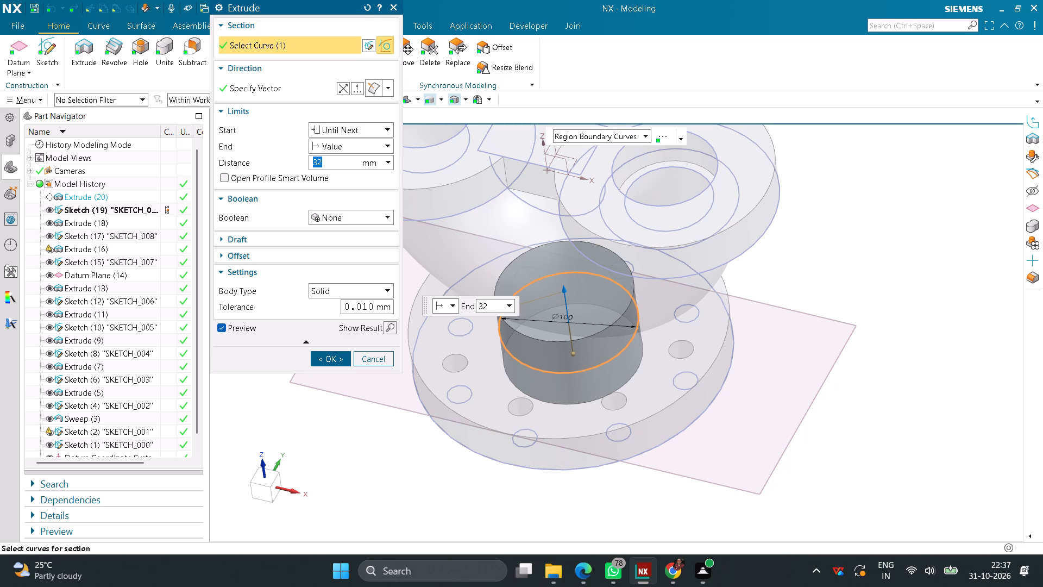
middle_drag(397, 486, 389, 452)
right_drag(394, 483, 389, 452)
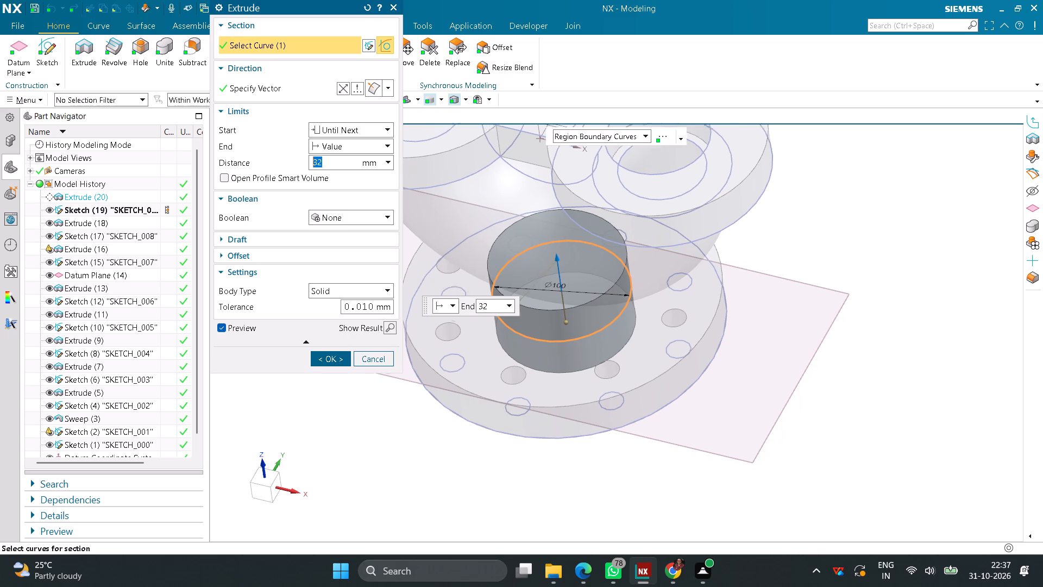
right_drag(389, 452, 439, 433)
middle_drag(389, 452, 439, 433)
middle_drag(426, 445, 471, 414)
drag(588, 252, 589, 246)
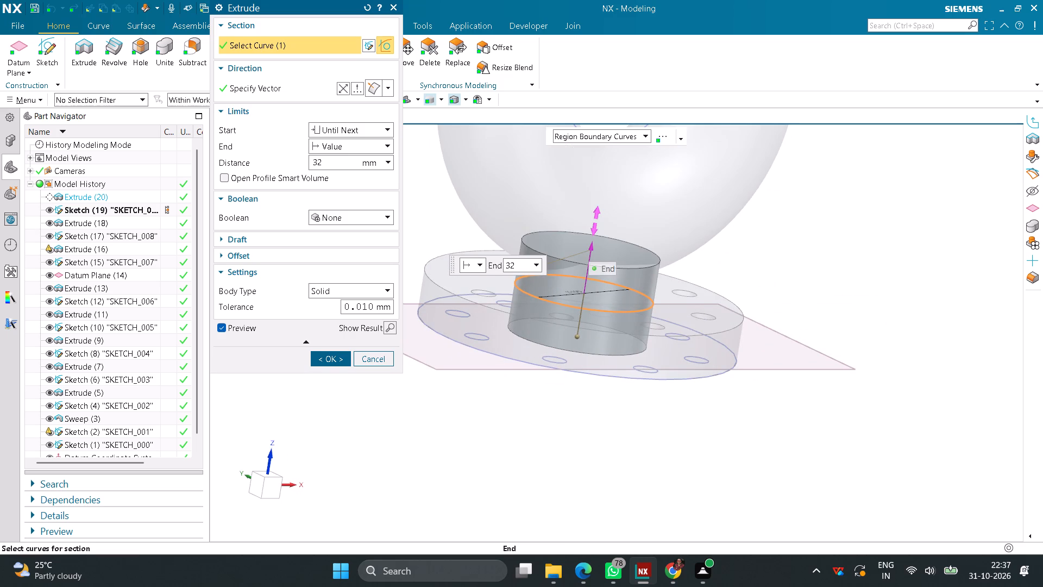
drag(589, 246, 594, 235)
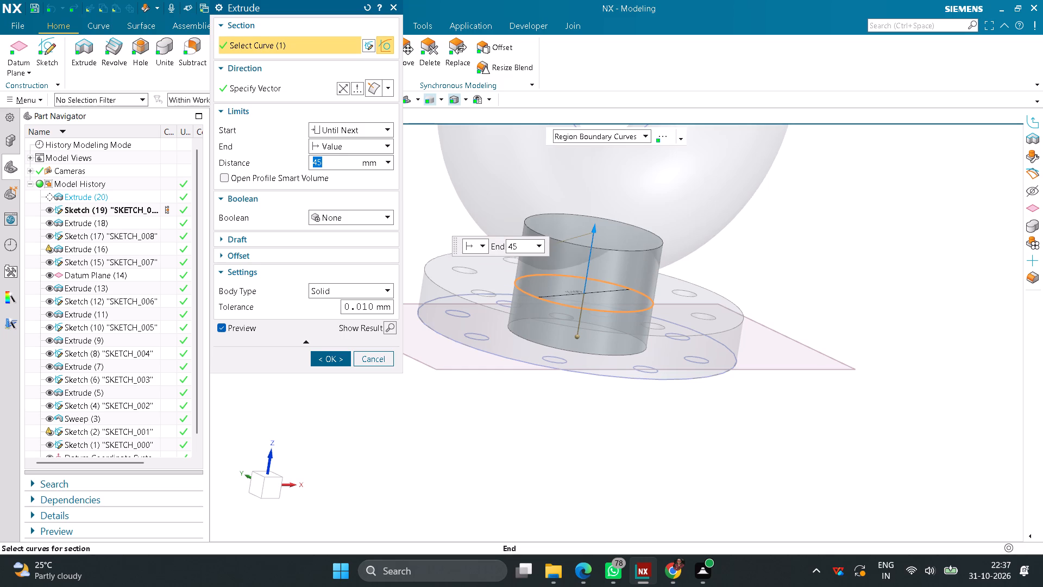
click(387, 328)
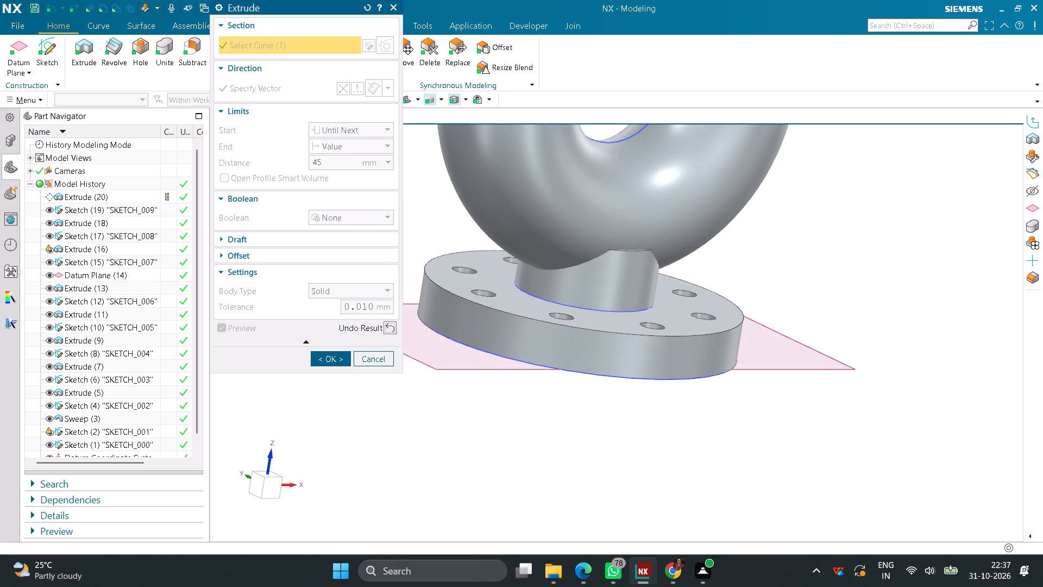
click(390, 330)
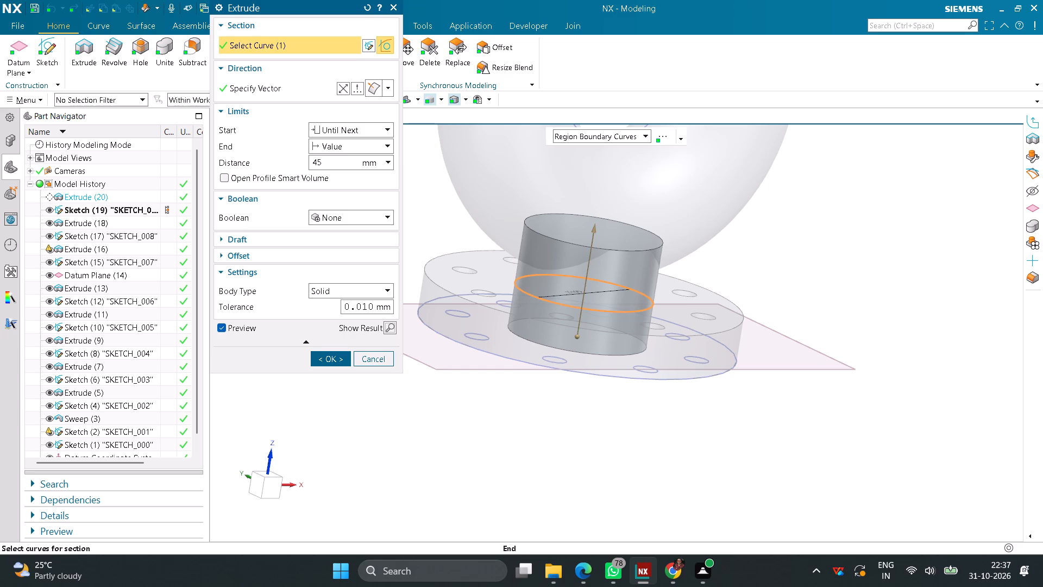
Set the neck extrusion's Boolean to Inferred and expand its offset settings.
click(391, 218)
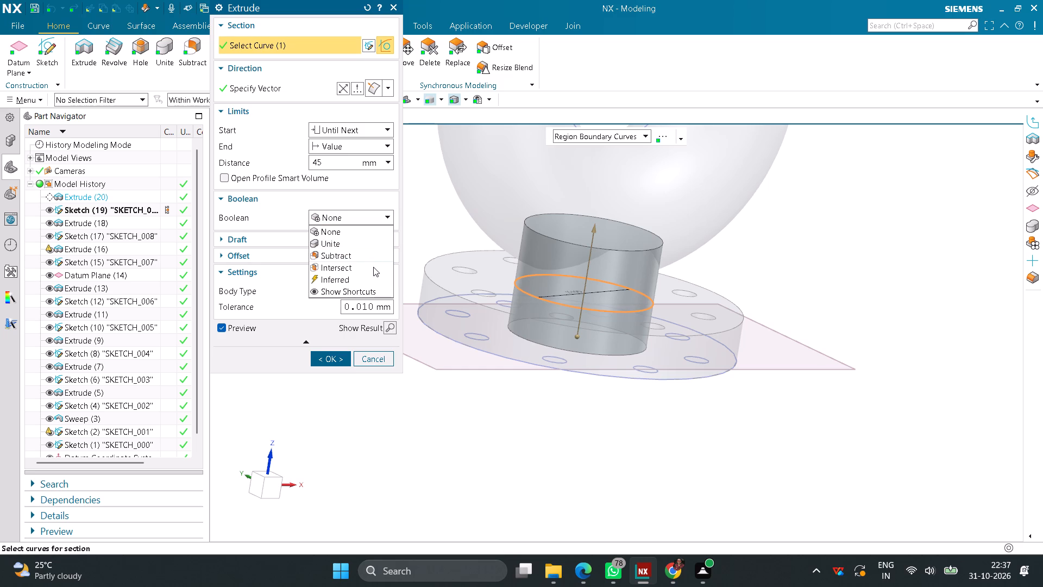
click(364, 276)
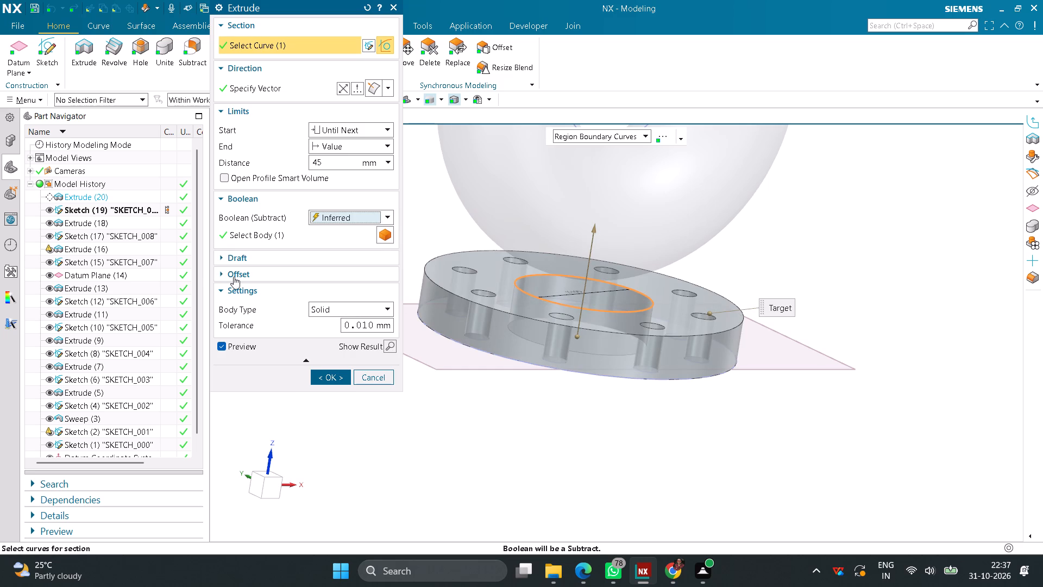
click(217, 273)
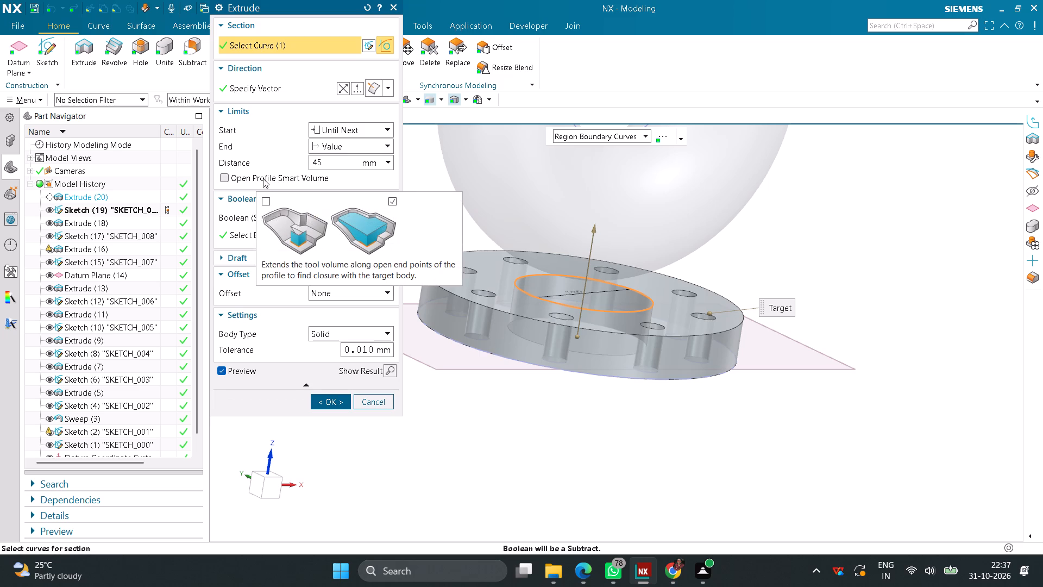
Set the neck extrusion's start distance to 0 mm and its end limit to Until Selected at the pipe bend, preview it, and finish the edit.
click(382, 133)
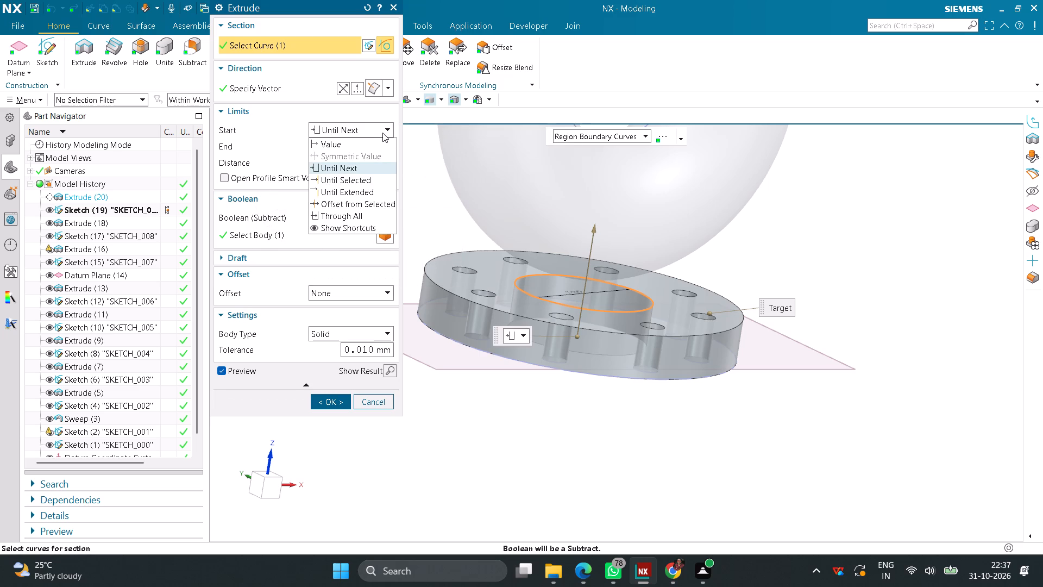
click(382, 133)
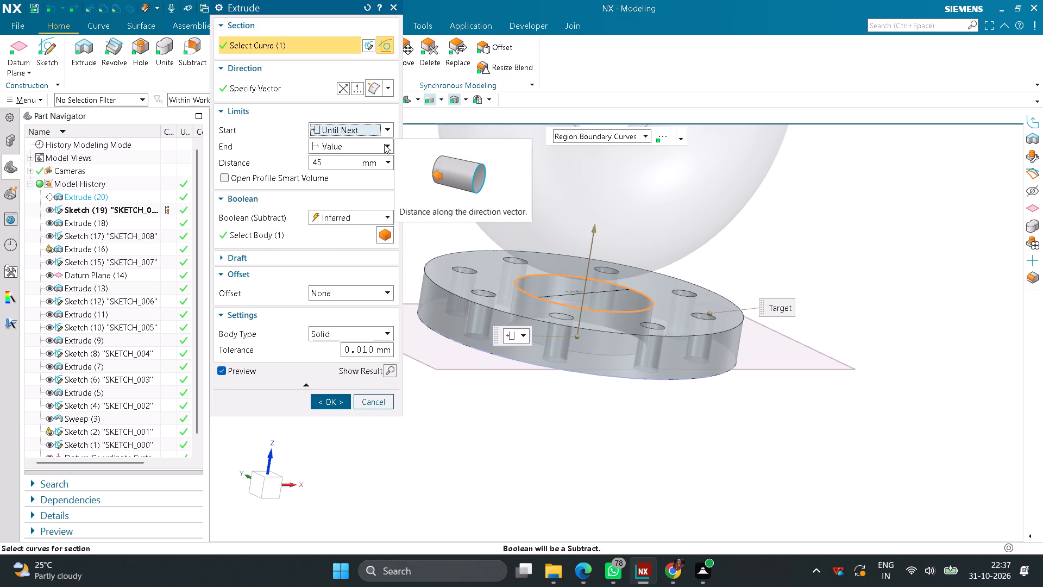
click(384, 144)
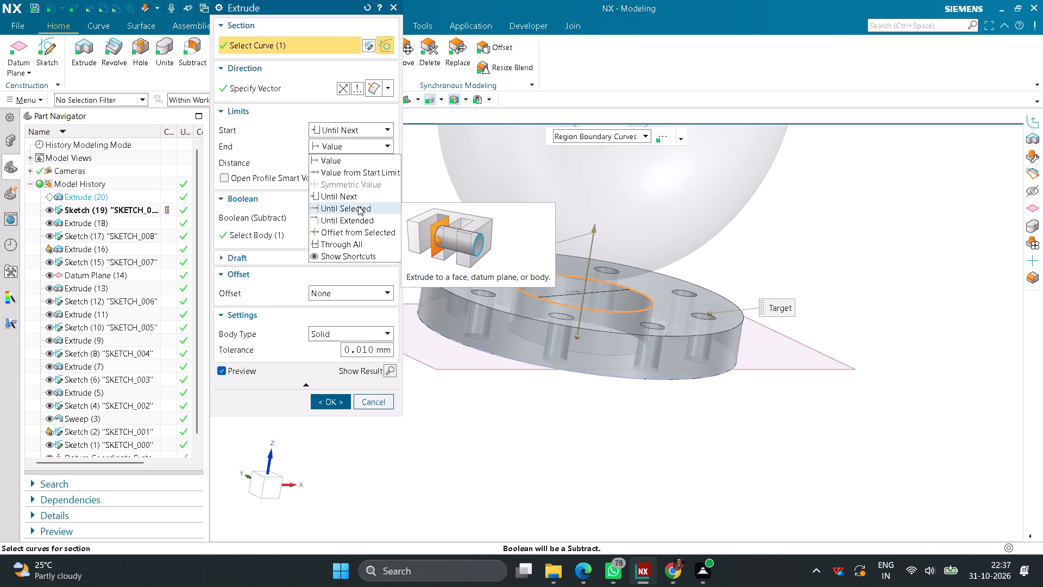
click(358, 206)
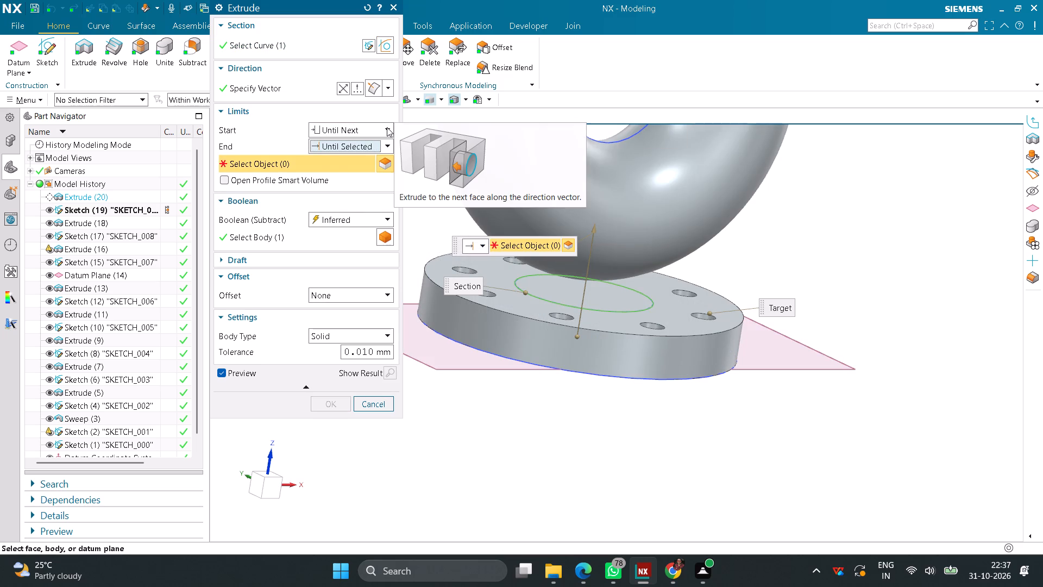
click(387, 127)
click(356, 145)
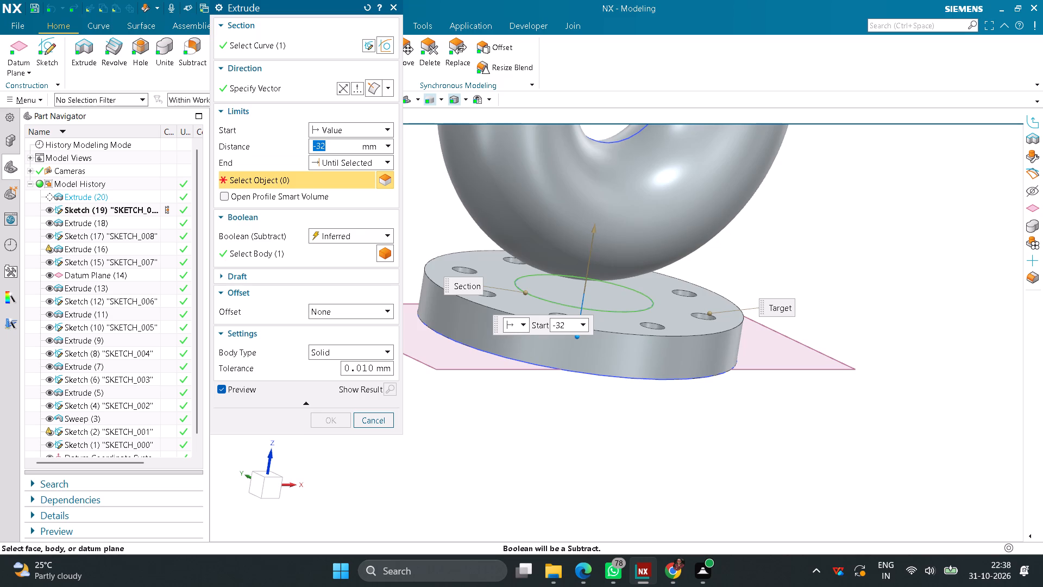
key(0)
click(536, 220)
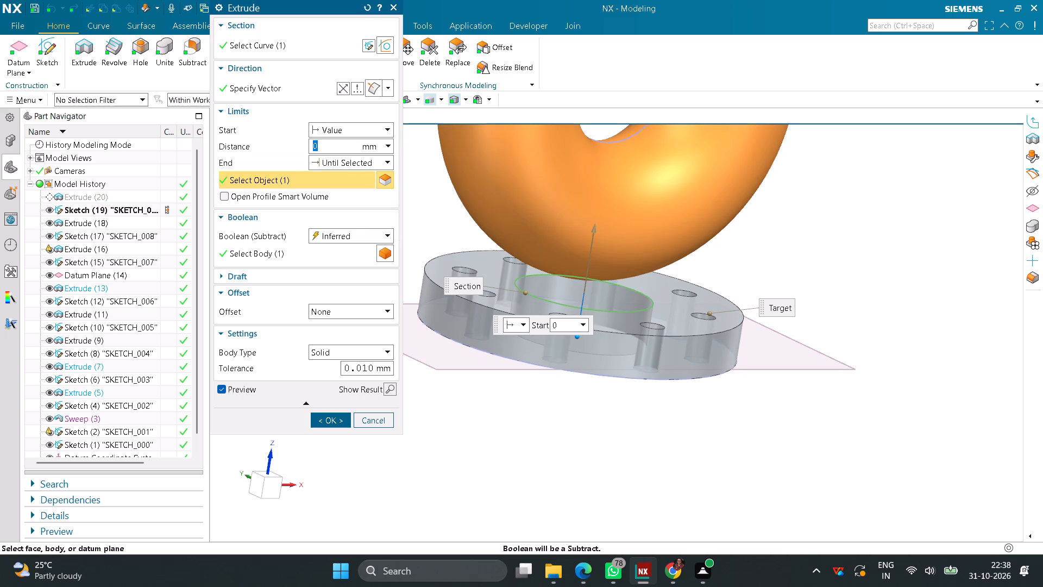
click(389, 390)
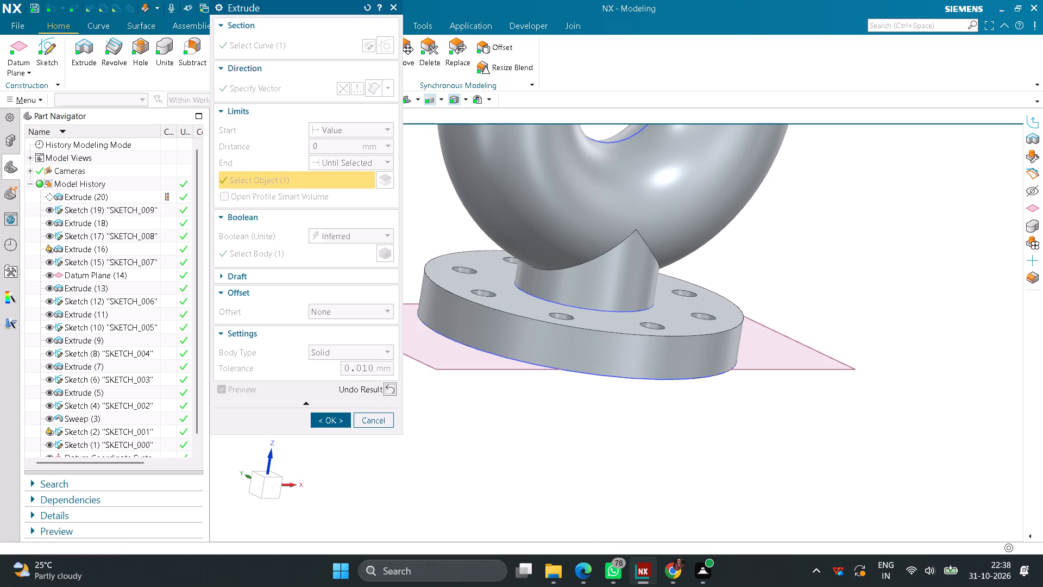
middle_drag(620, 417, 667, 380)
right_drag(620, 417, 667, 380)
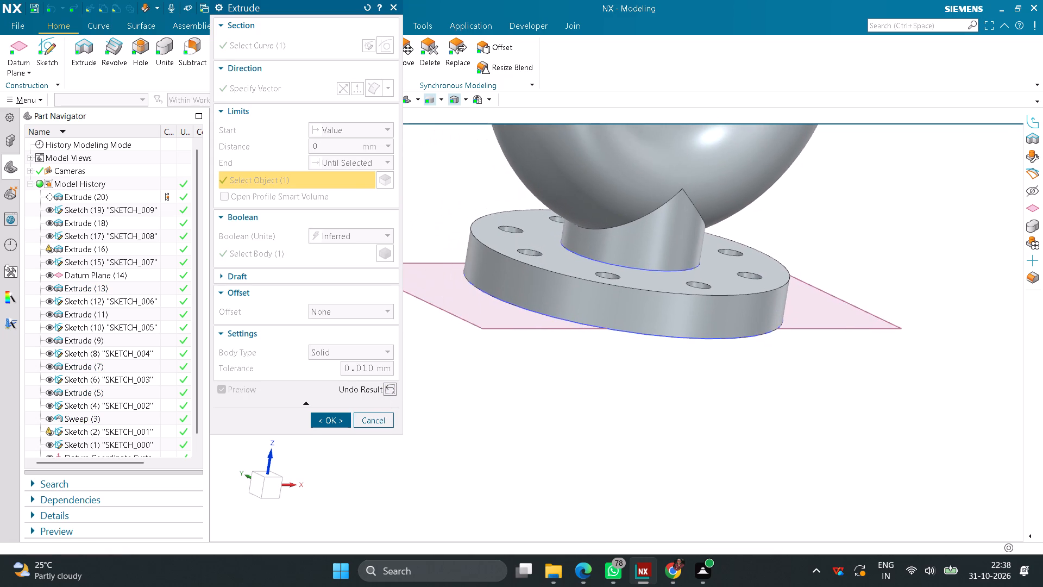
middle_drag(841, 412, 739, 439)
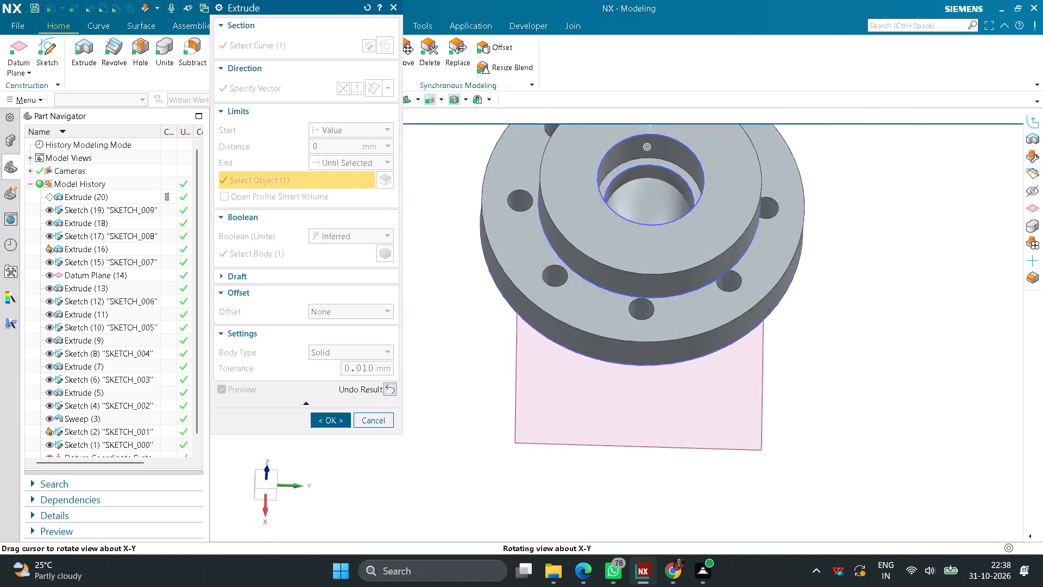
middle_drag(739, 439, 775, 411)
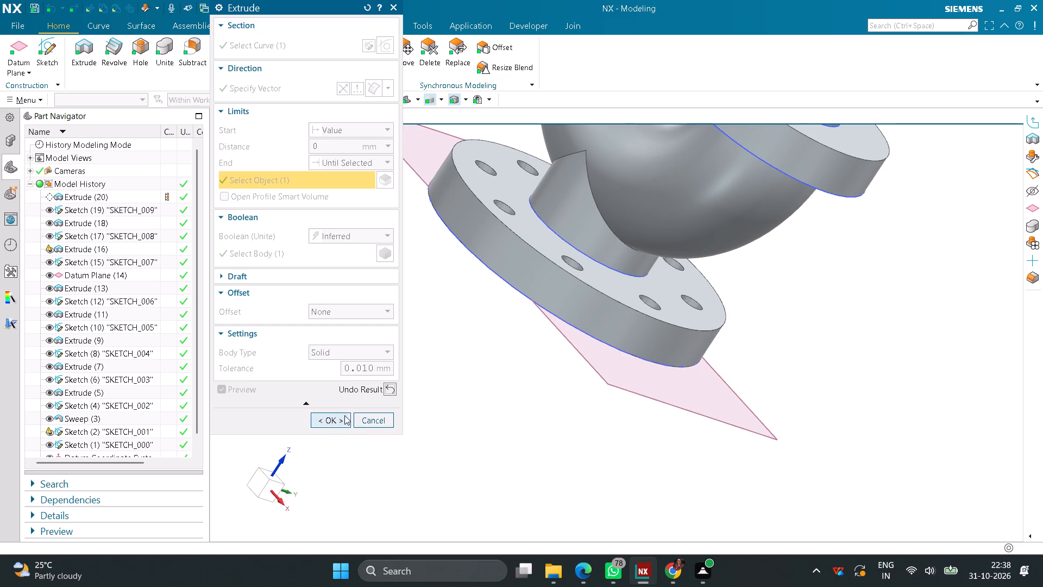
click(344, 415)
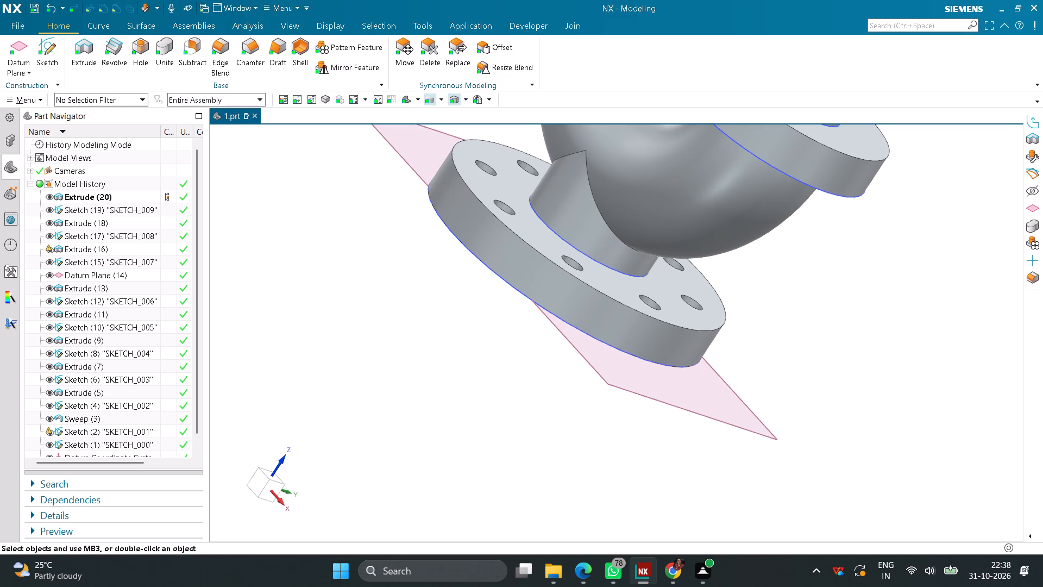
Sketch a 75 mm diameter circle centred on the base flange's bottom face and finish the sketch.
middle_drag(527, 391, 544, 344)
click(47, 50)
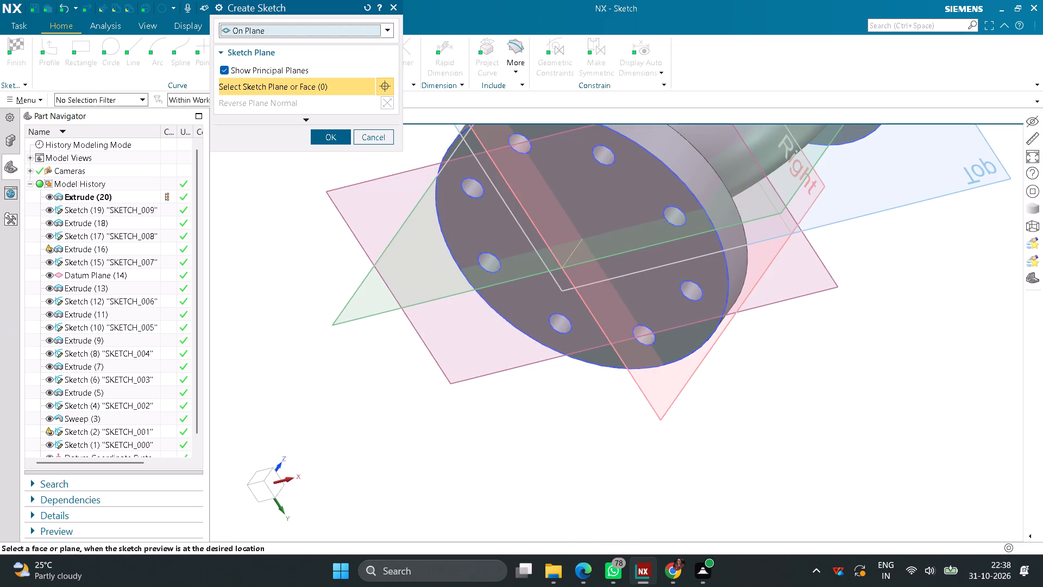
click(605, 212)
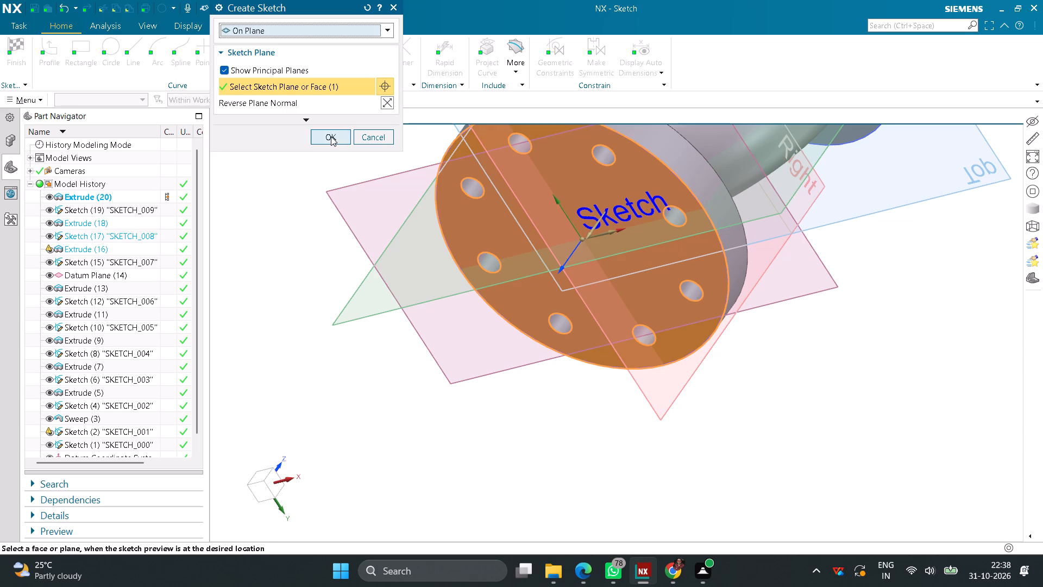
click(331, 136)
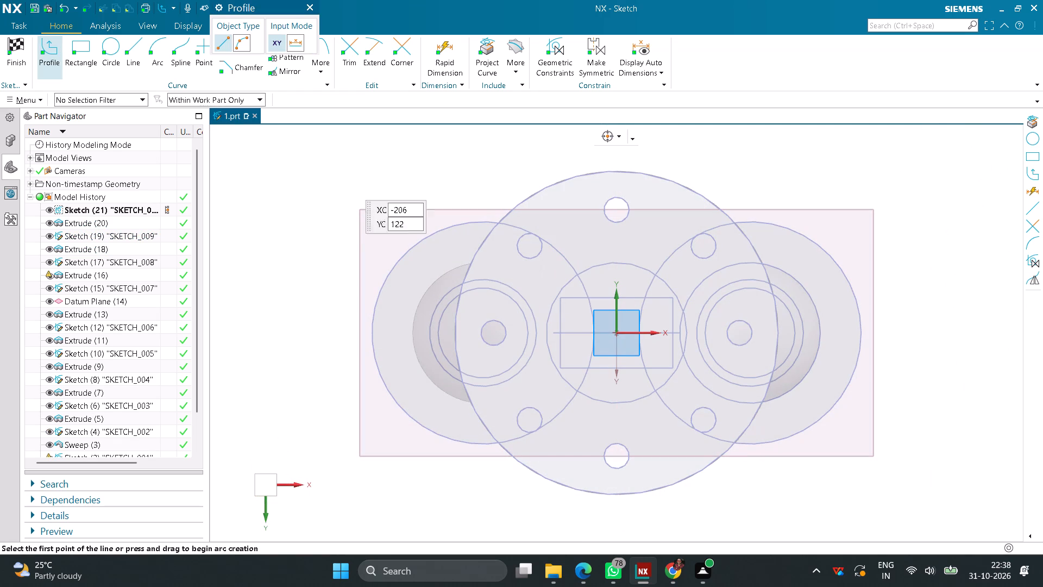
click(116, 52)
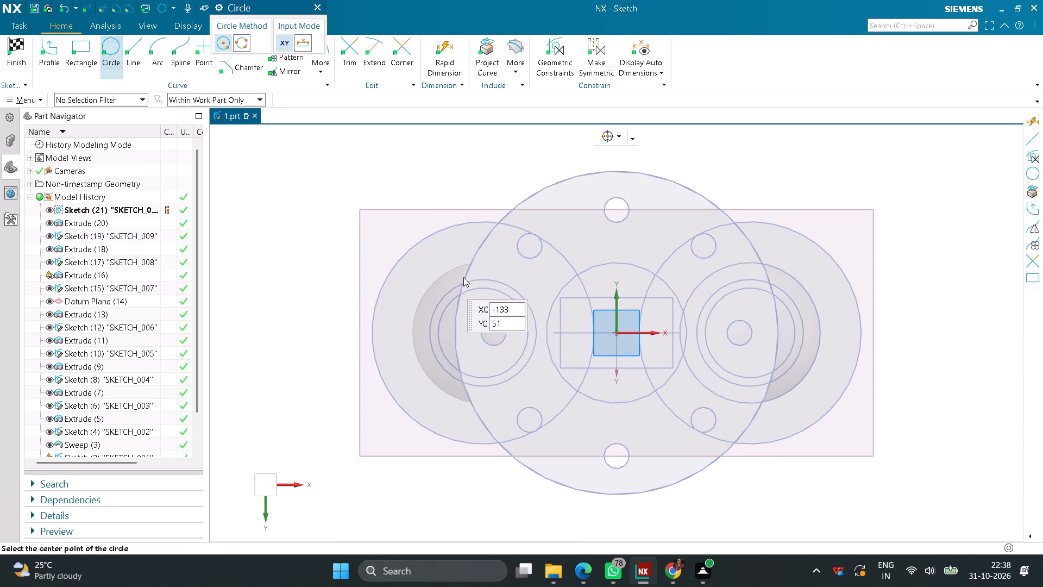
click(617, 334)
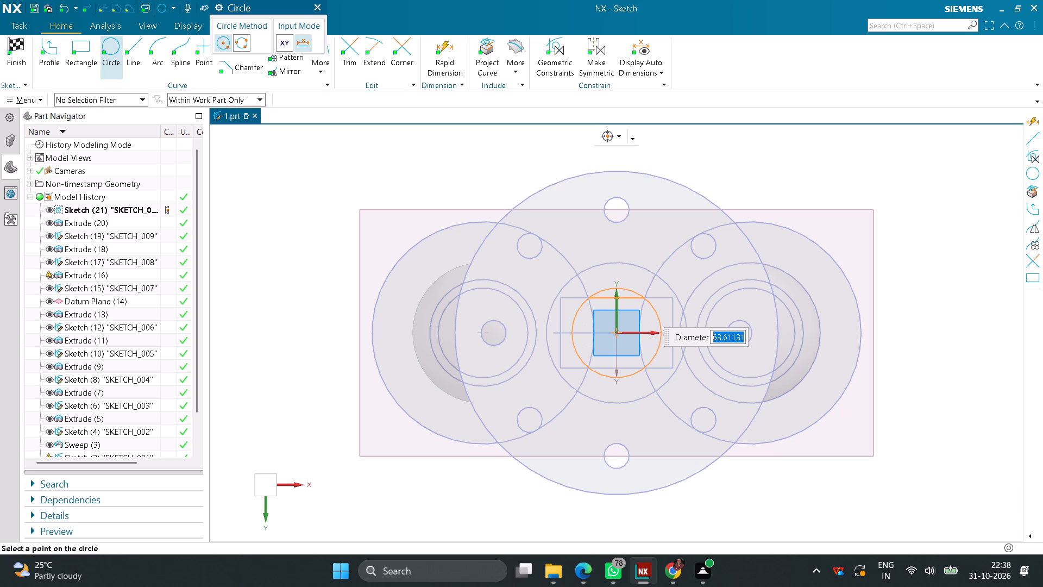
key(6)
key(BackSpace)
text(75)
key(Return)
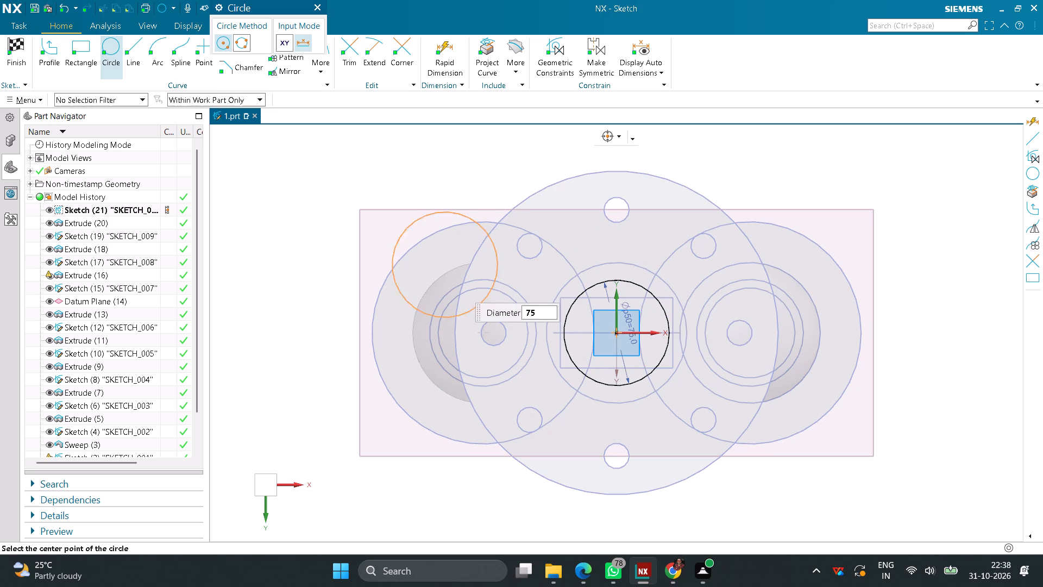
middle_click(332, 191)
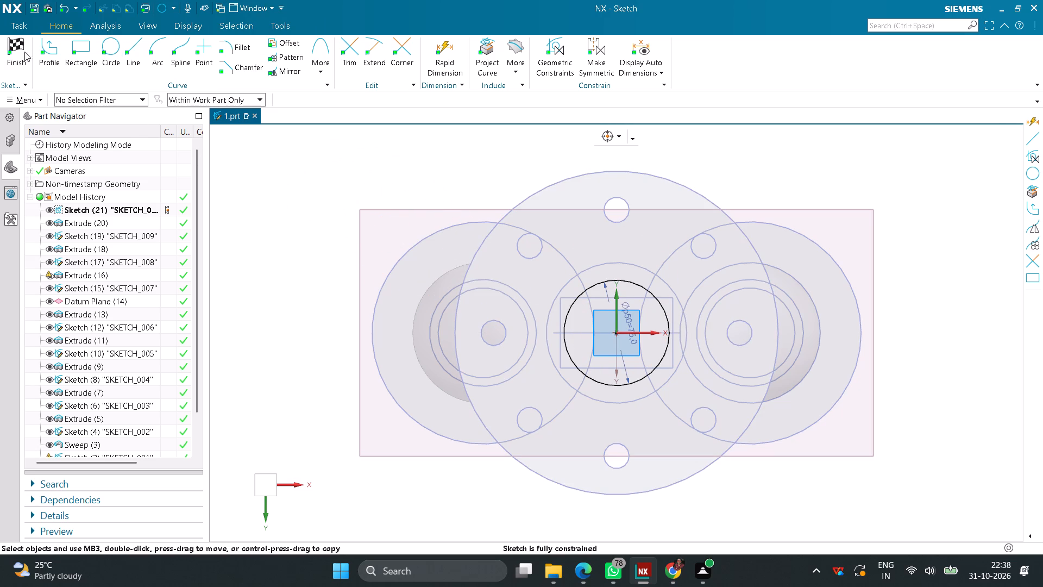
click(22, 48)
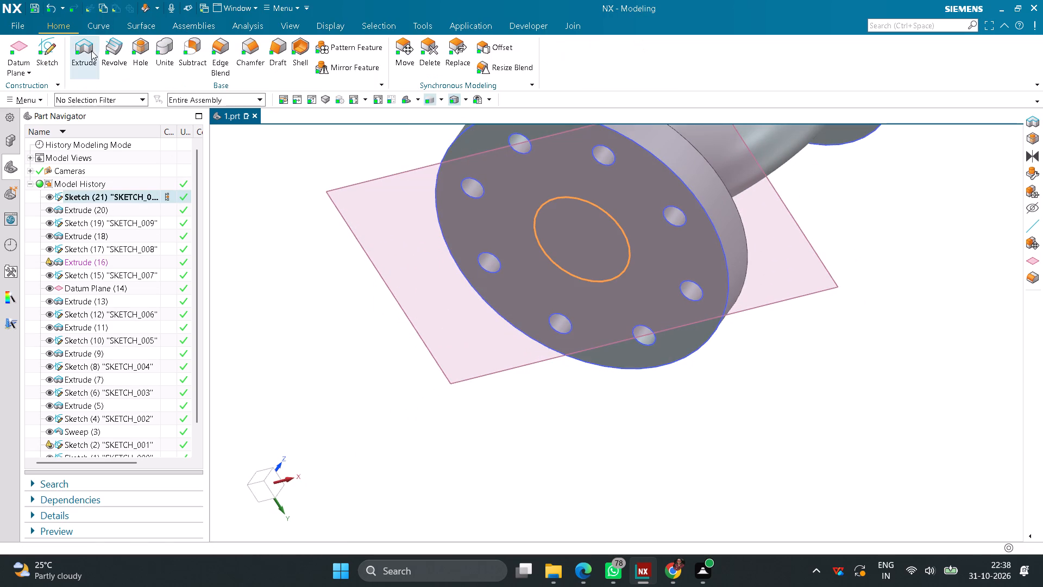
Extrude the 75 mm circle in the reversed direction, with its end limit Until Selected at the pipe bend, and preview the result.
click(87, 51)
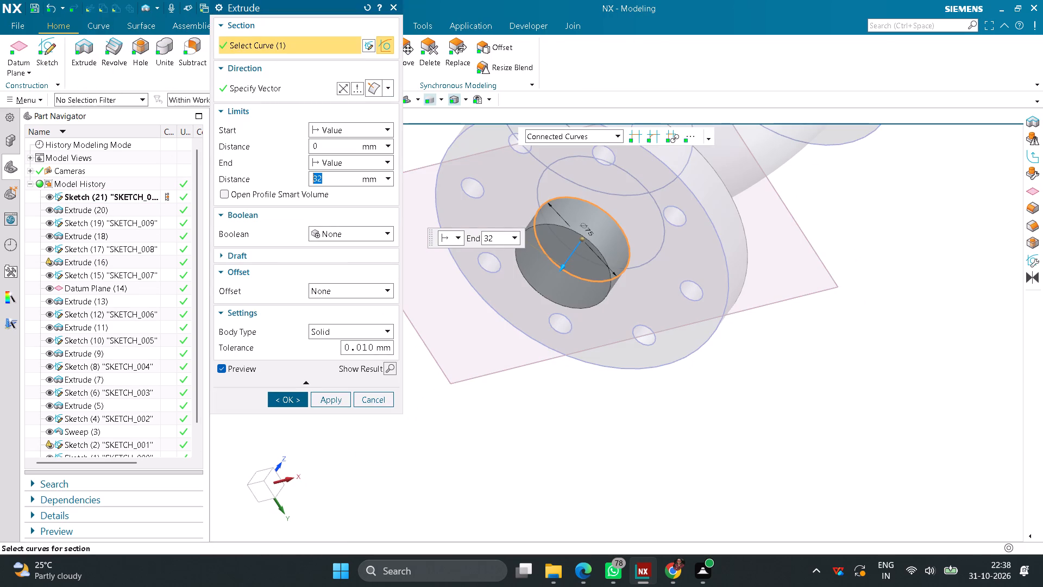
scroll(554, 367, down, 2)
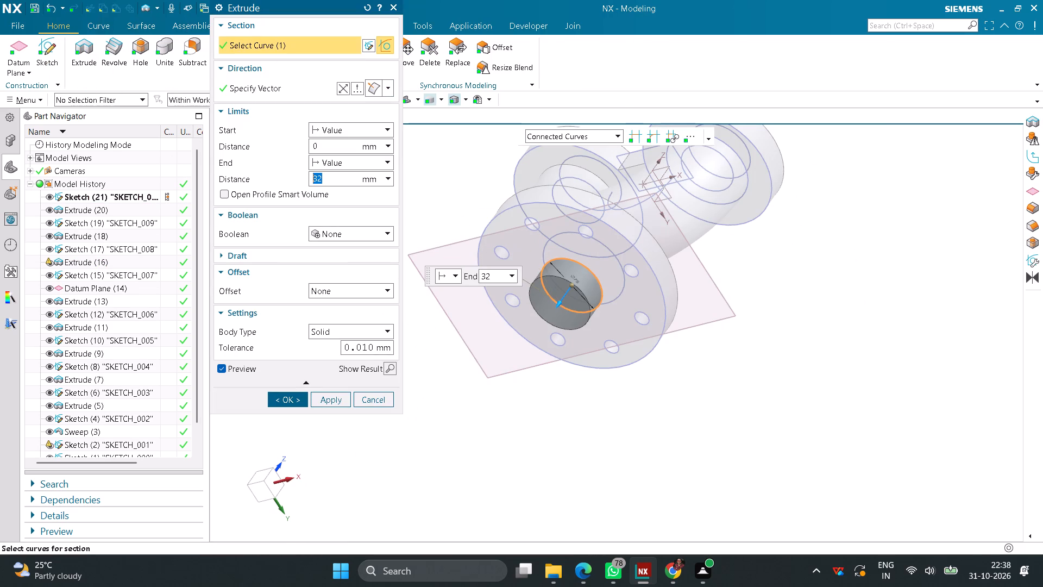
middle_drag(675, 355, 672, 415)
right_drag(675, 355, 669, 415)
middle_drag(761, 359, 742, 356)
right_drag(761, 359, 742, 356)
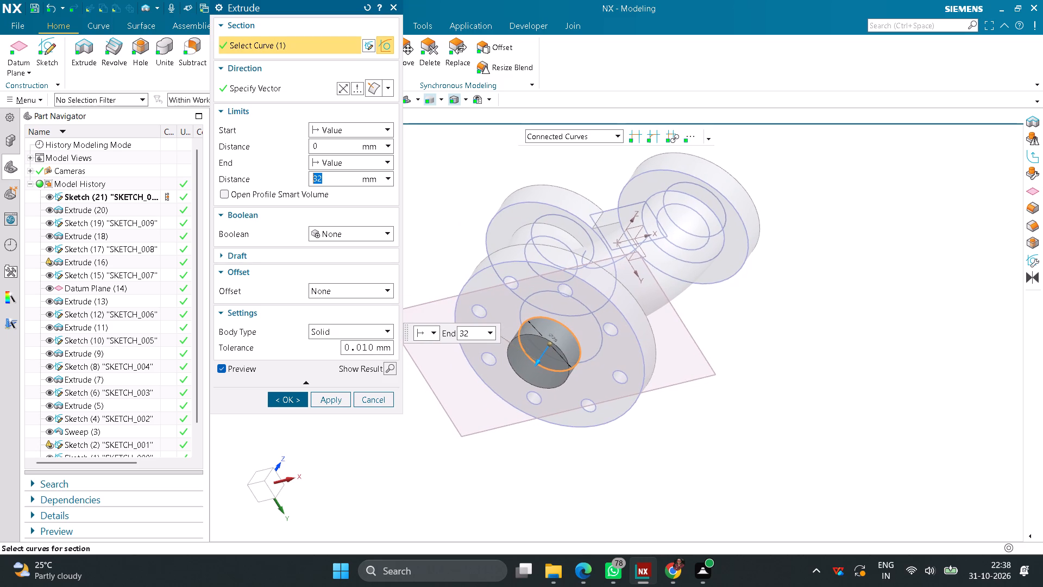
middle_drag(740, 326, 743, 377)
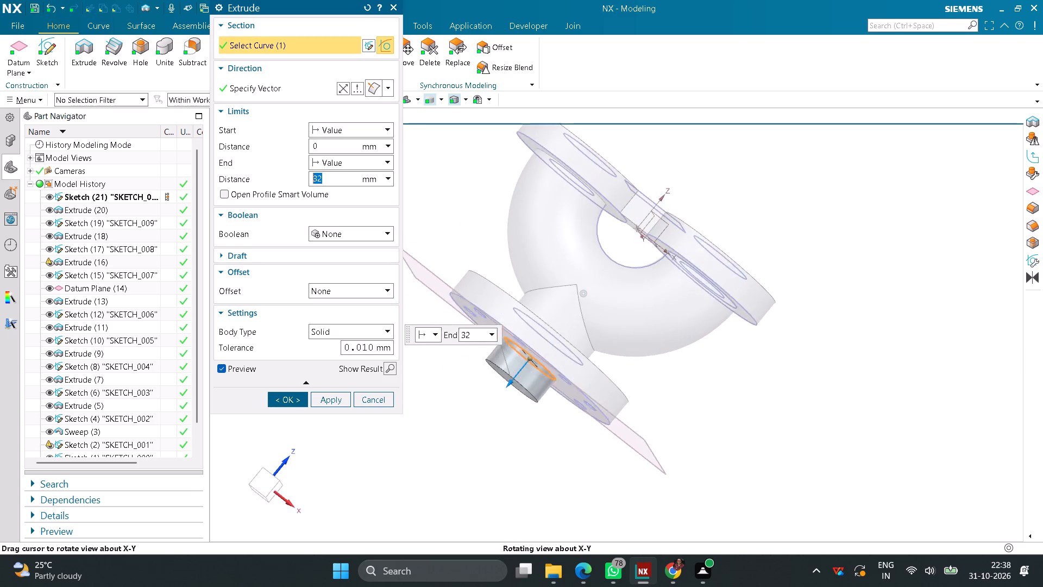
middle_drag(743, 377, 745, 383)
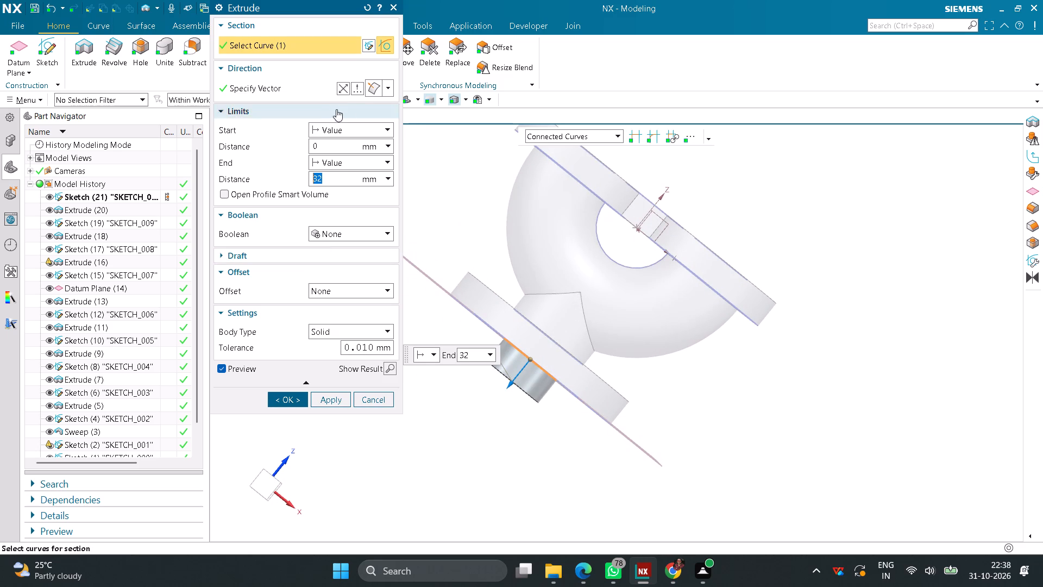
click(341, 93)
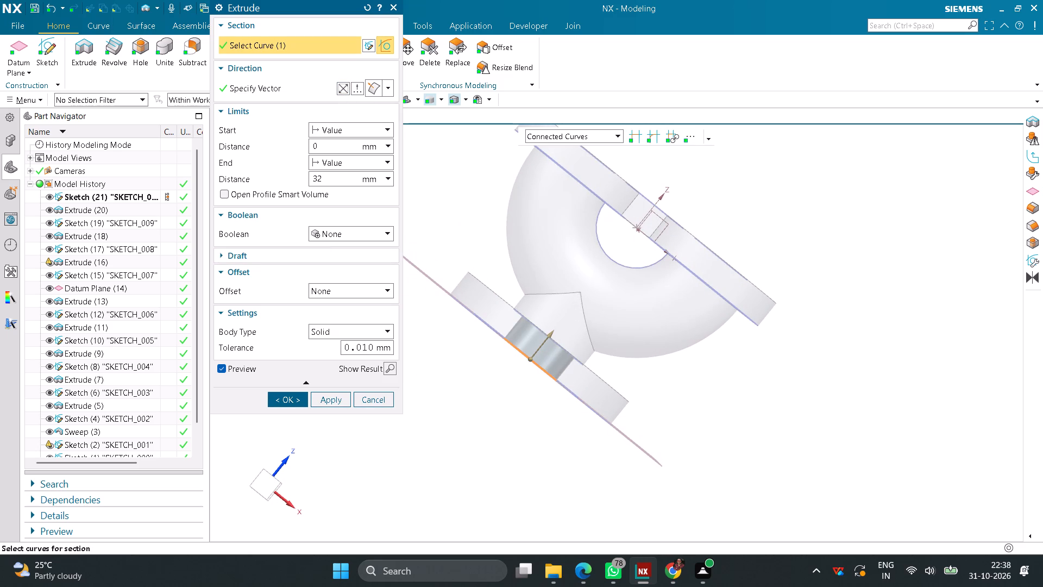
click(359, 161)
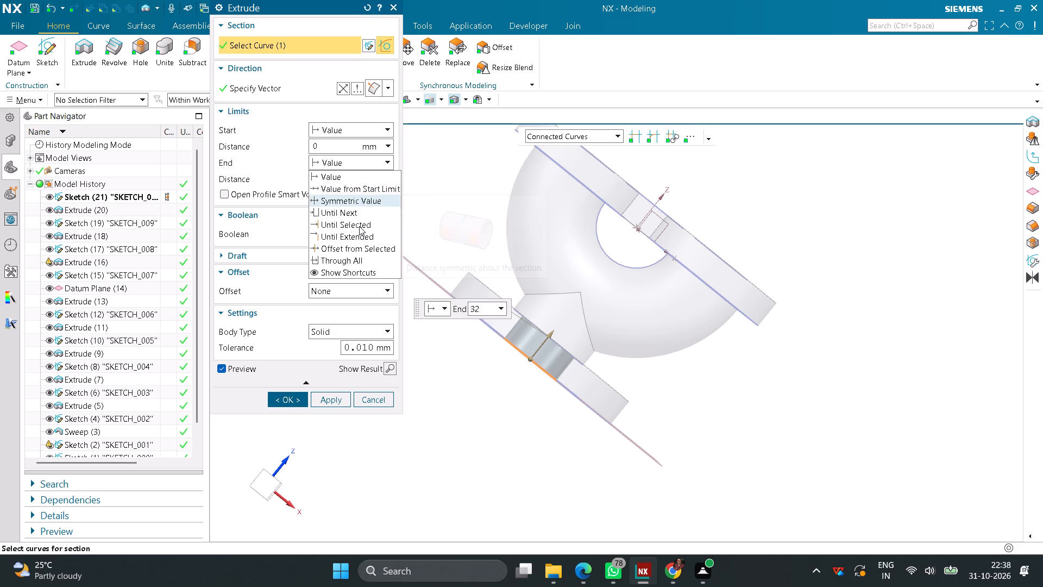
click(361, 227)
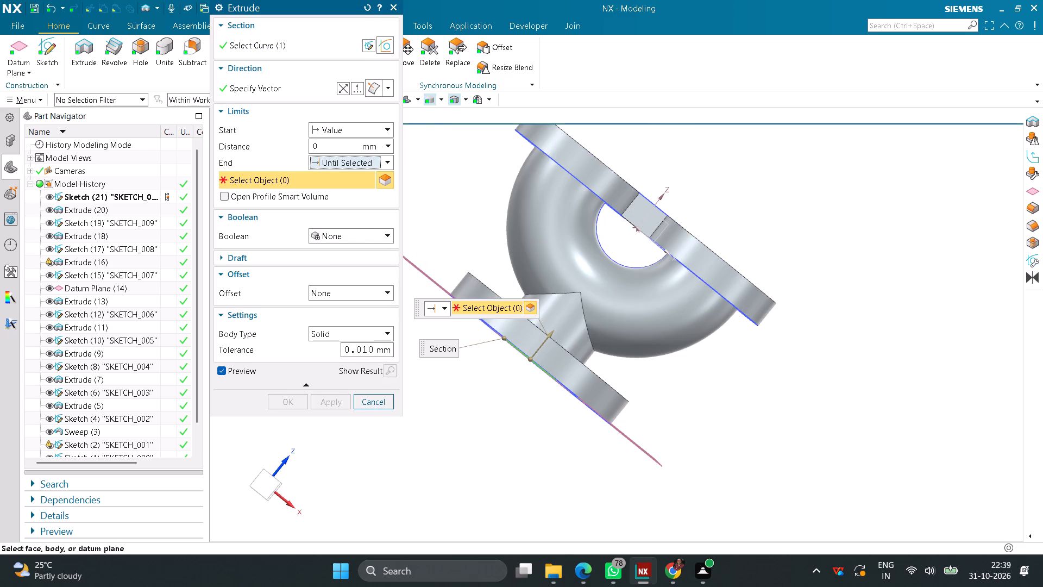
click(623, 334)
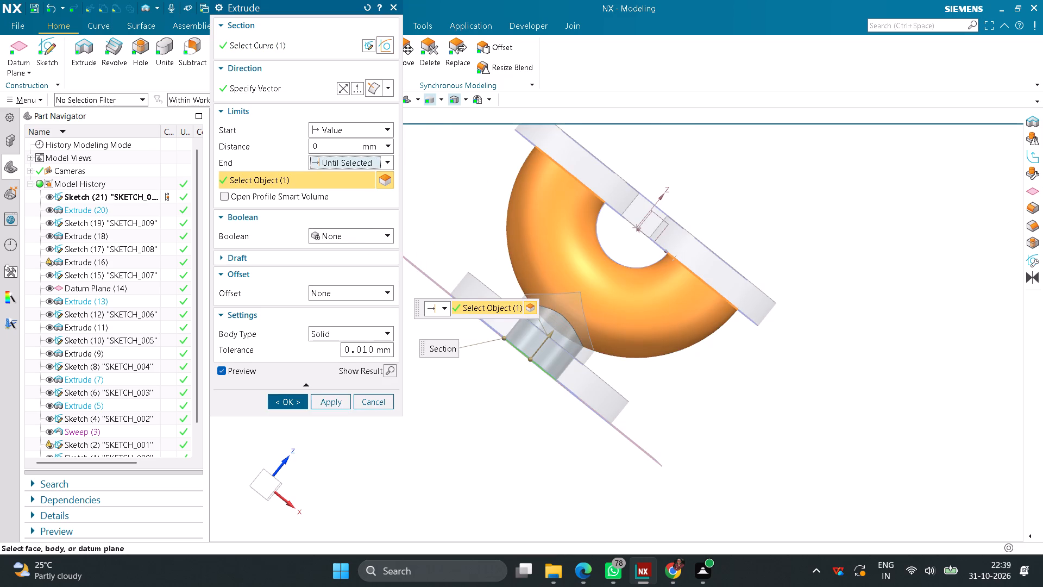
click(386, 370)
middle_drag(486, 439, 484, 432)
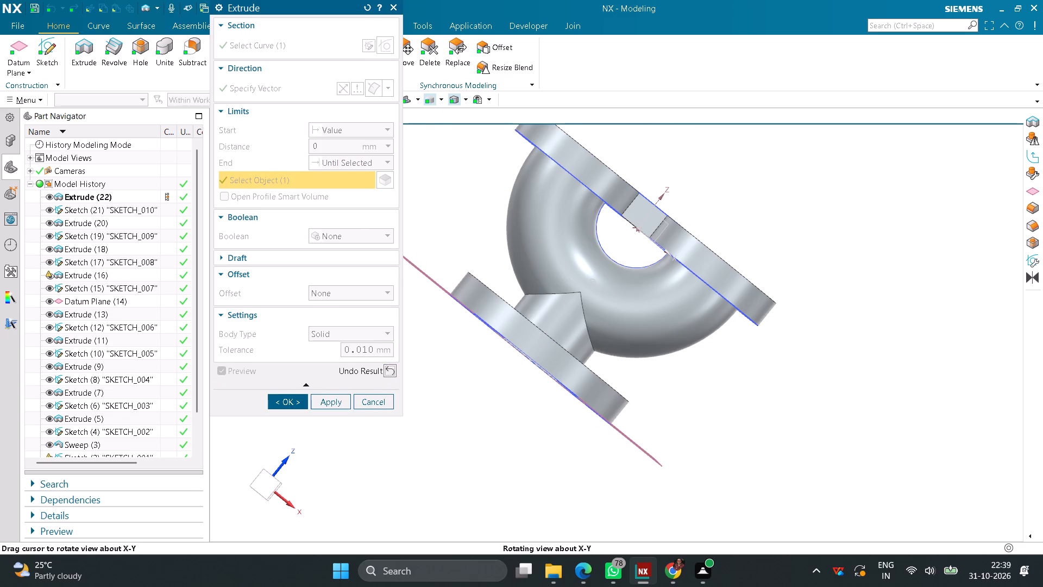
middle_drag(484, 432, 499, 393)
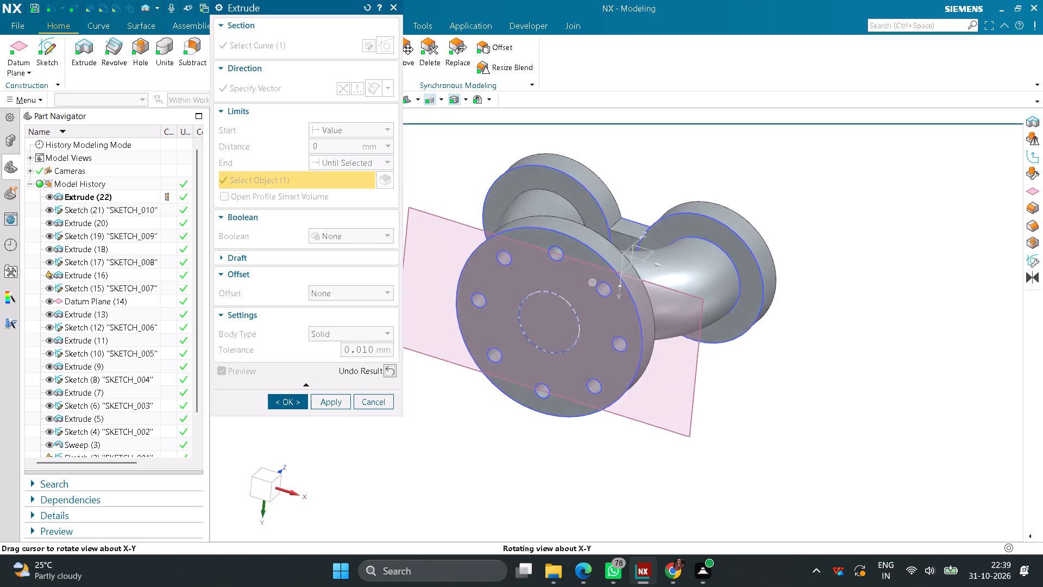
middle_drag(499, 393, 500, 407)
click(388, 370)
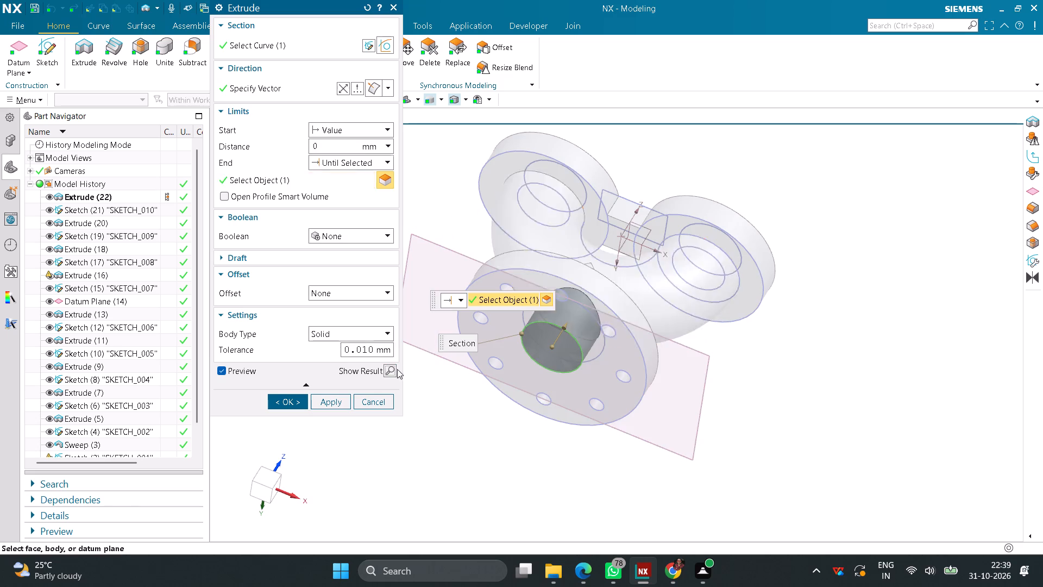
Set the extrusion's Boolean to Subtract from the base flange and neck body, preview the bore, and finish the extrusion.
click(384, 233)
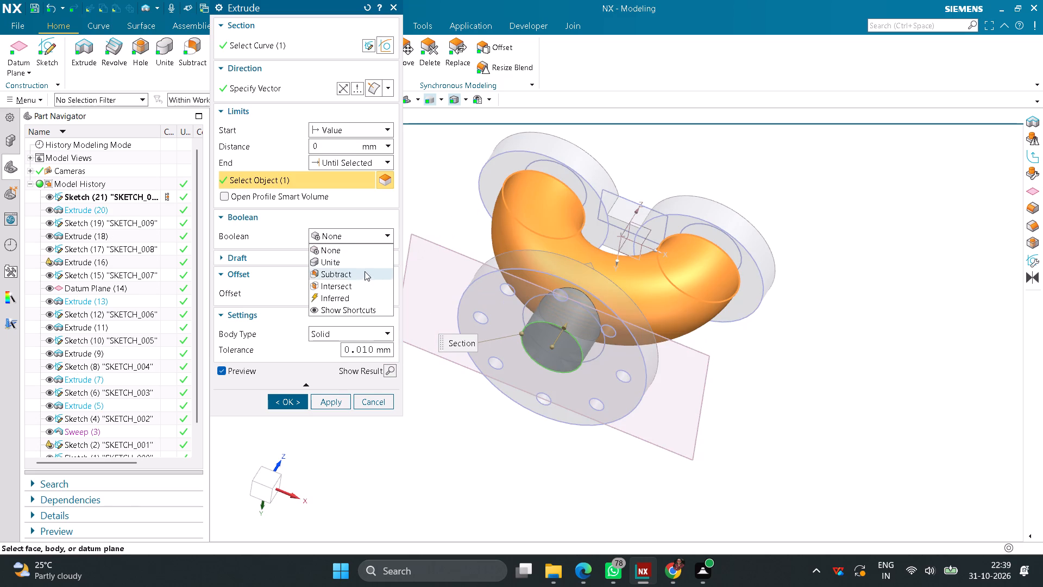
click(360, 276)
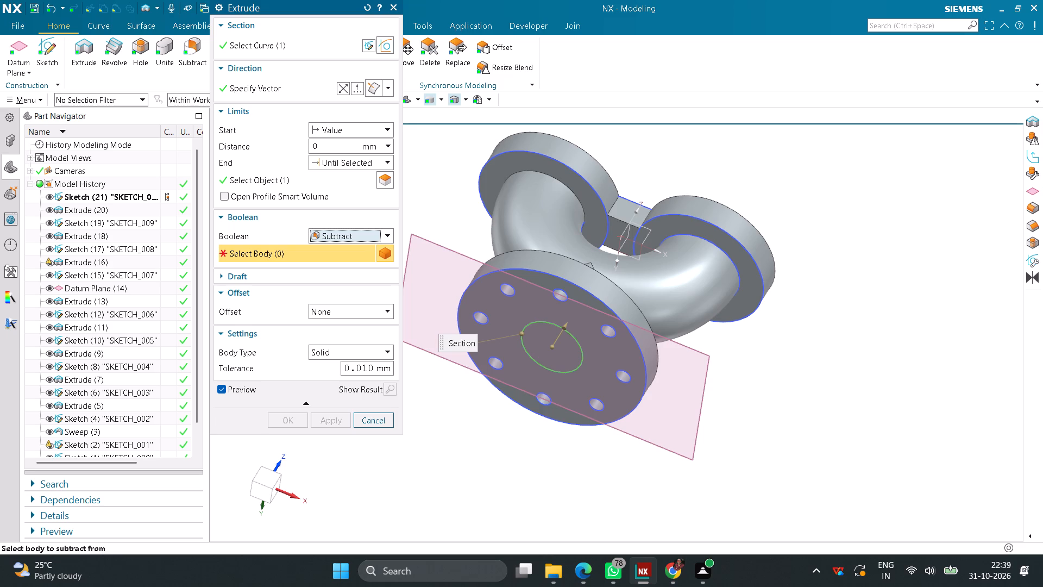
click(591, 327)
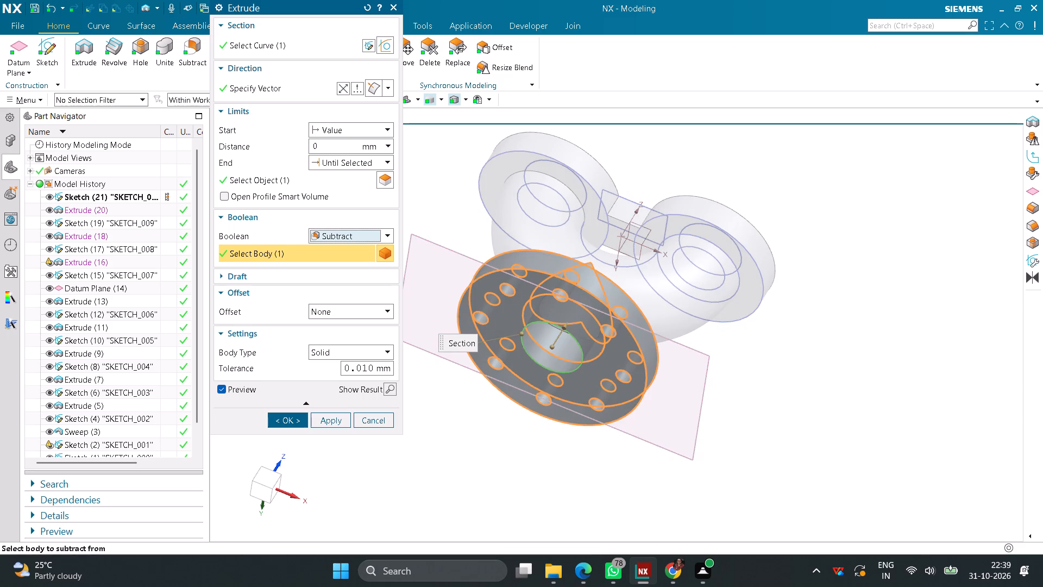
middle_drag(448, 438, 449, 440)
right_drag(449, 440, 469, 444)
middle_drag(449, 440, 474, 447)
middle_drag(478, 447, 481, 412)
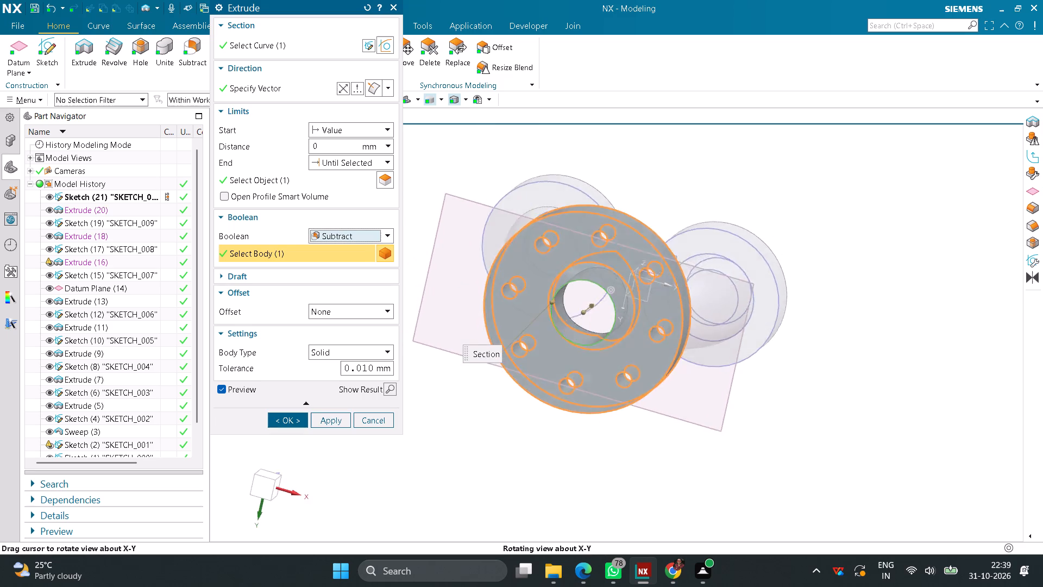
middle_drag(481, 412, 486, 472)
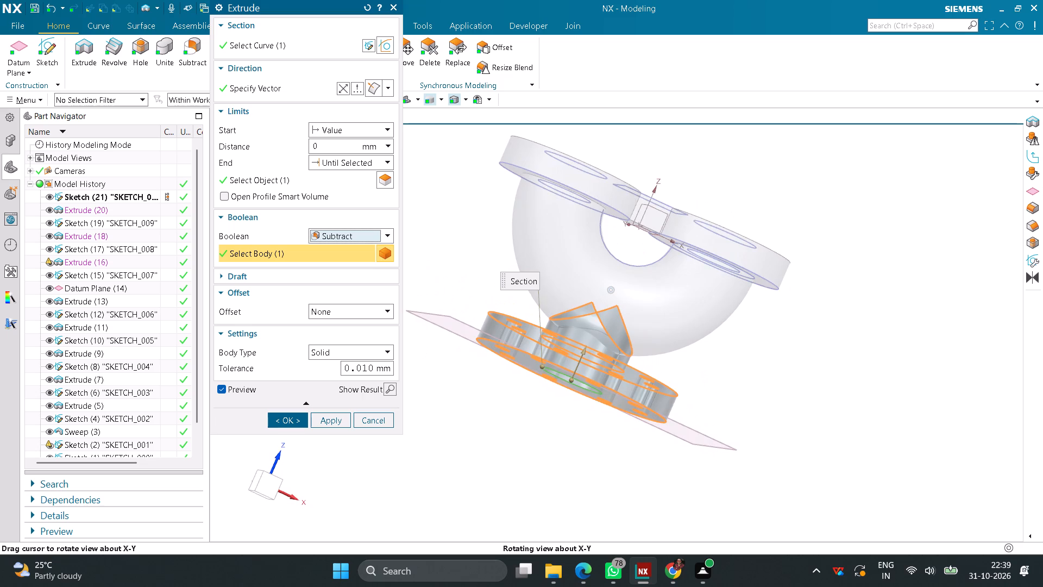
middle_drag(486, 472, 510, 485)
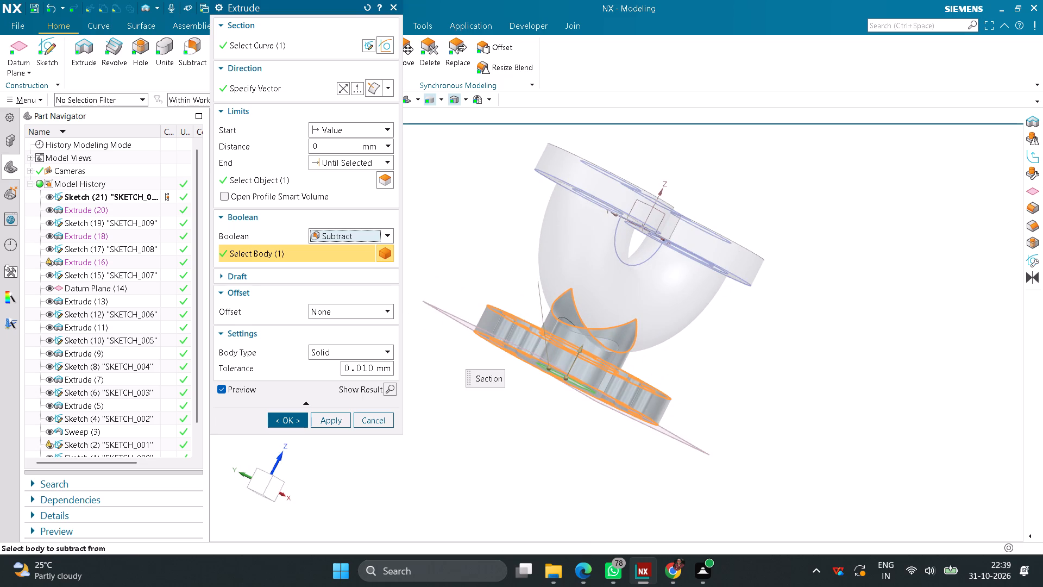
click(390, 394)
middle_drag(535, 441, 540, 422)
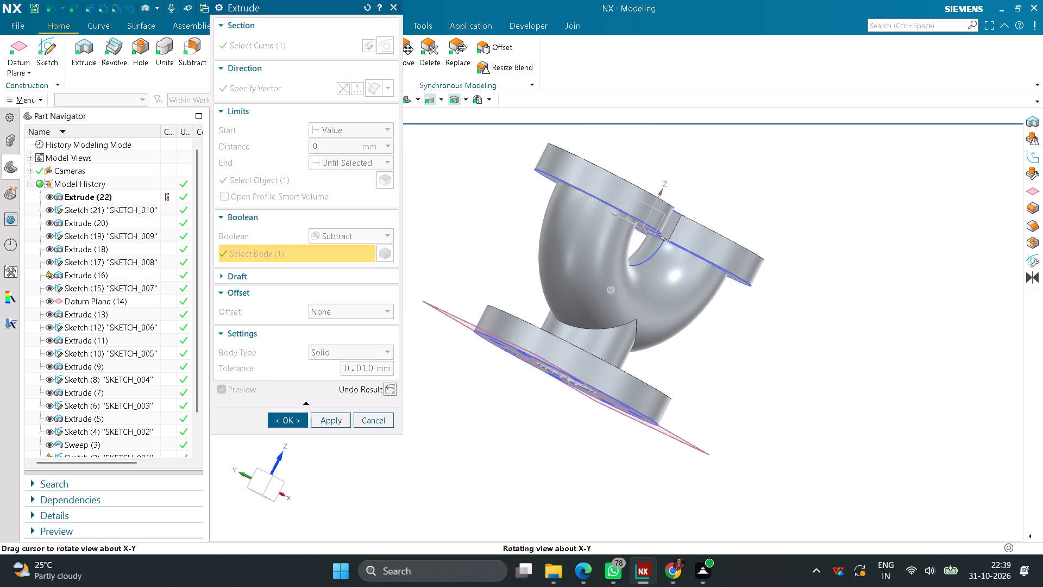
middle_drag(540, 422, 557, 347)
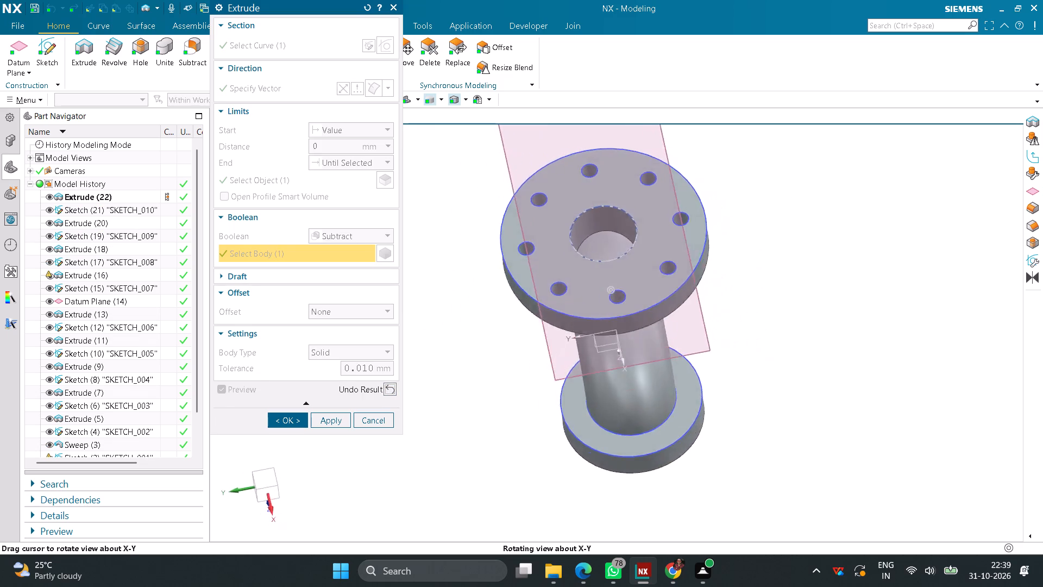
middle_drag(557, 347, 542, 378)
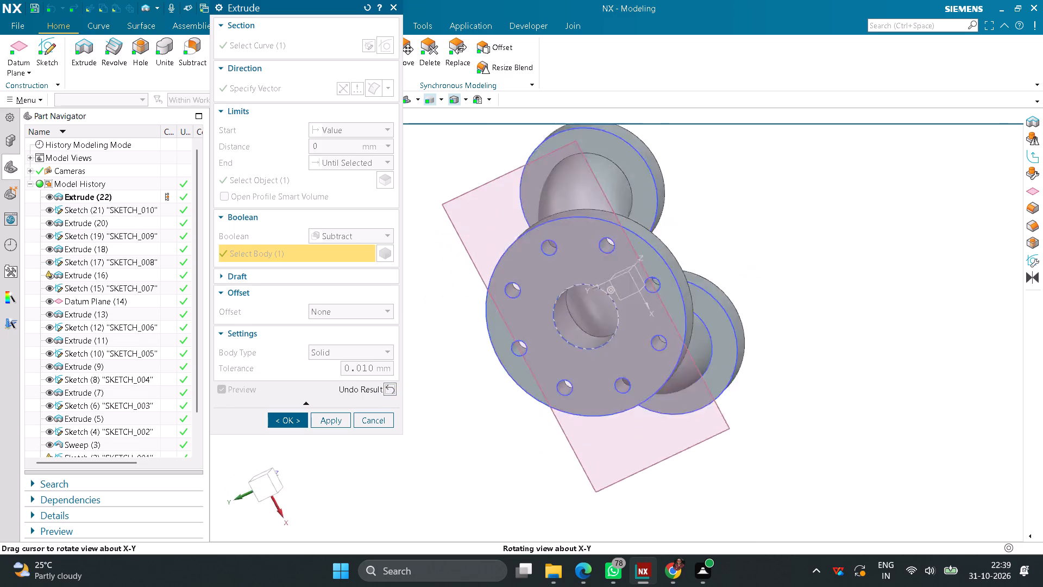
middle_drag(542, 378, 544, 414)
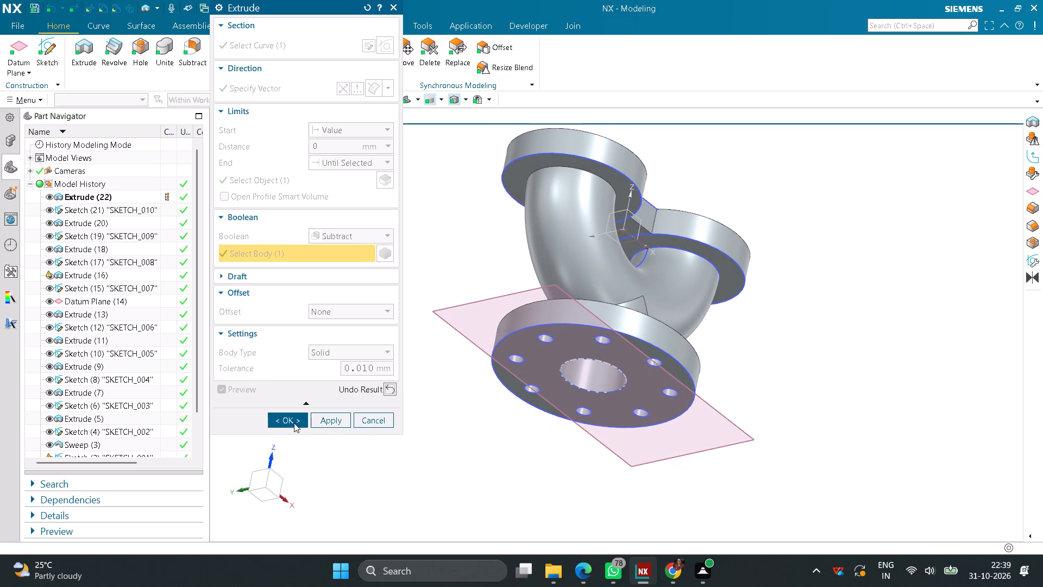
click(294, 423)
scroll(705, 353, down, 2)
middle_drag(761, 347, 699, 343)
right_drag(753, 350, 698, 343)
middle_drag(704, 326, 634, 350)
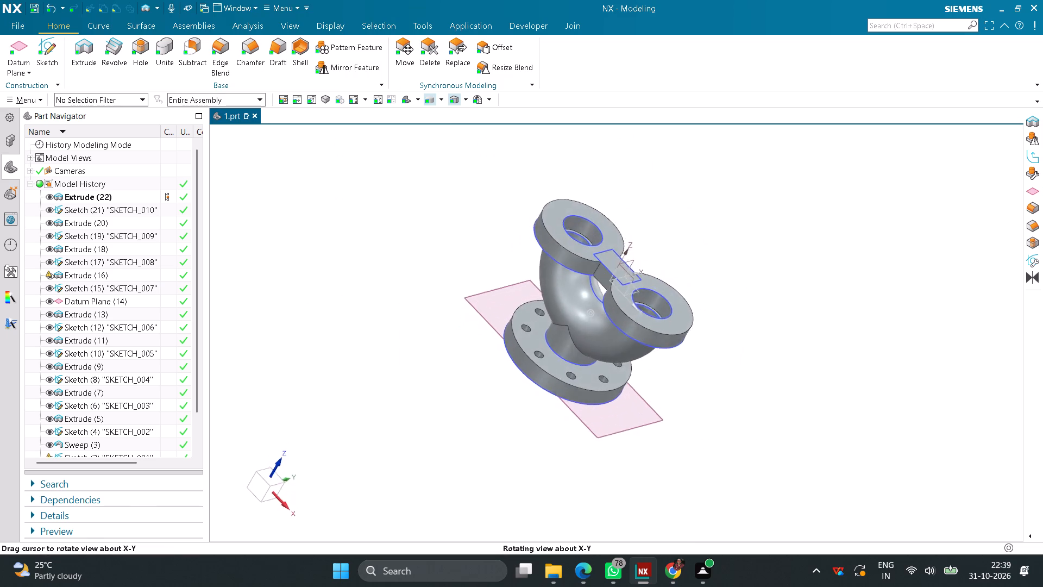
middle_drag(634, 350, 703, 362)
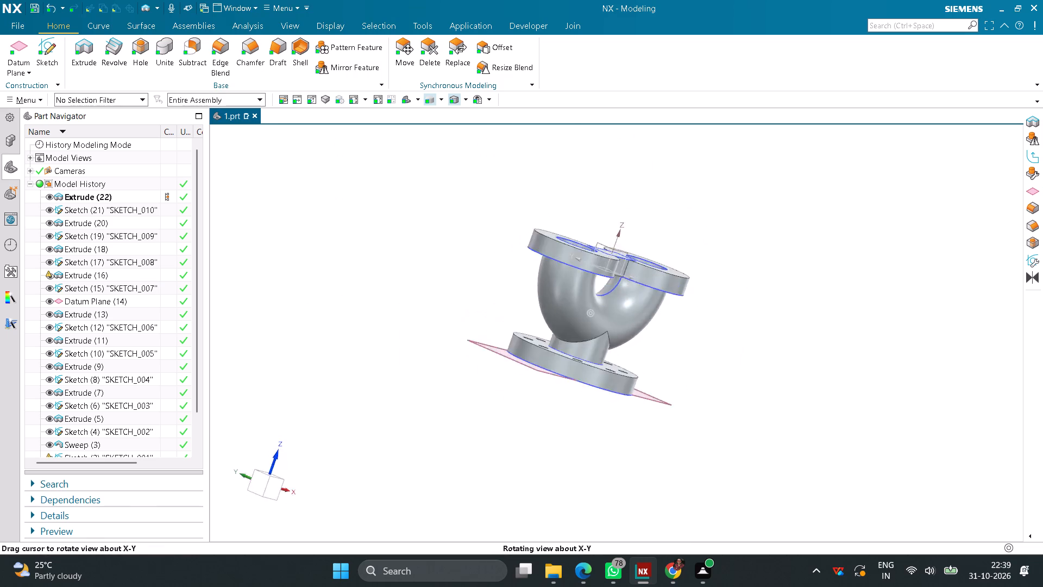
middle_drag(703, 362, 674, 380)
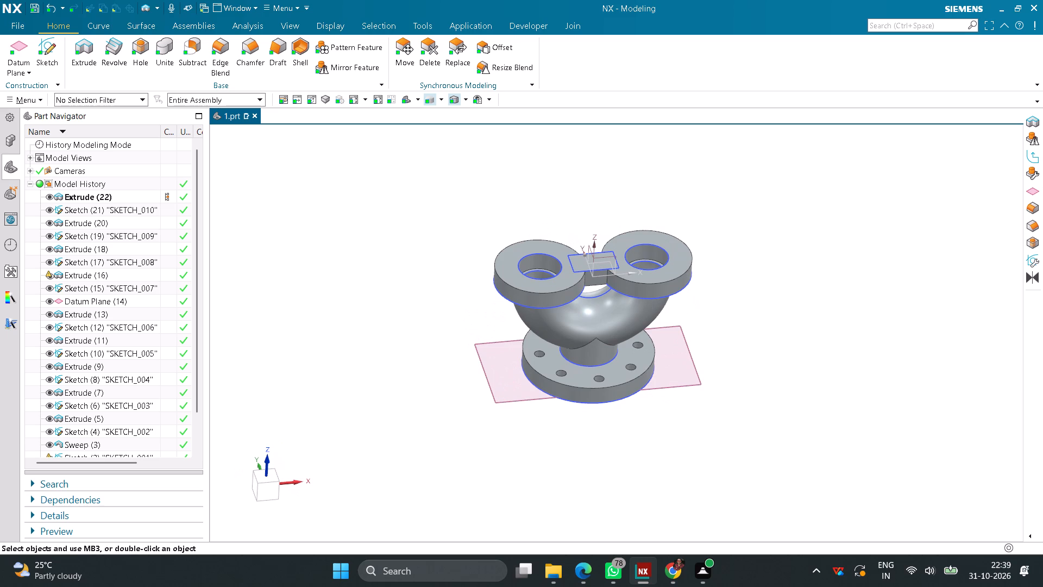
Save the finished part file.
click(10, 23)
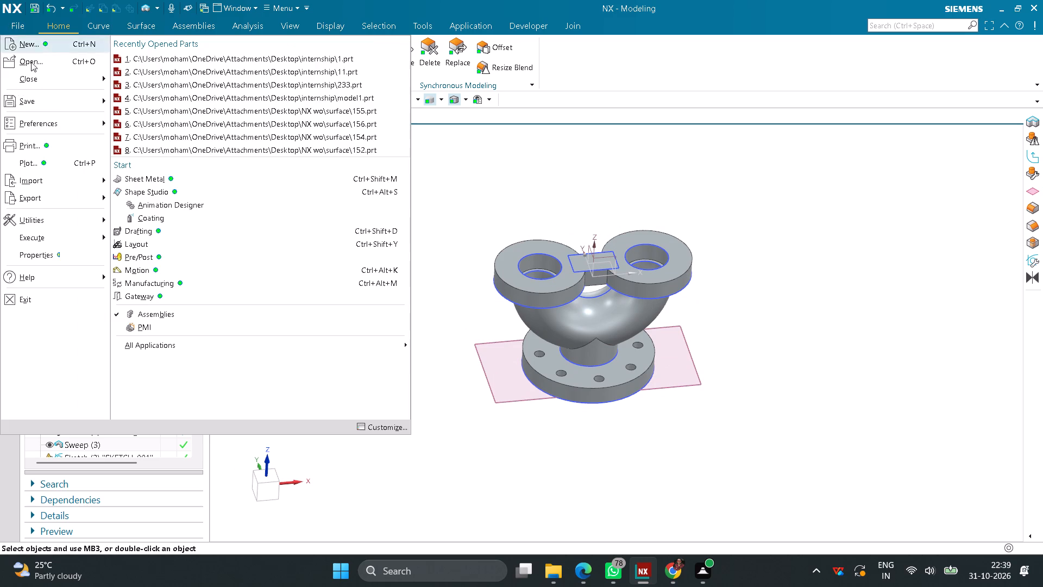
click(54, 107)
click(155, 58)
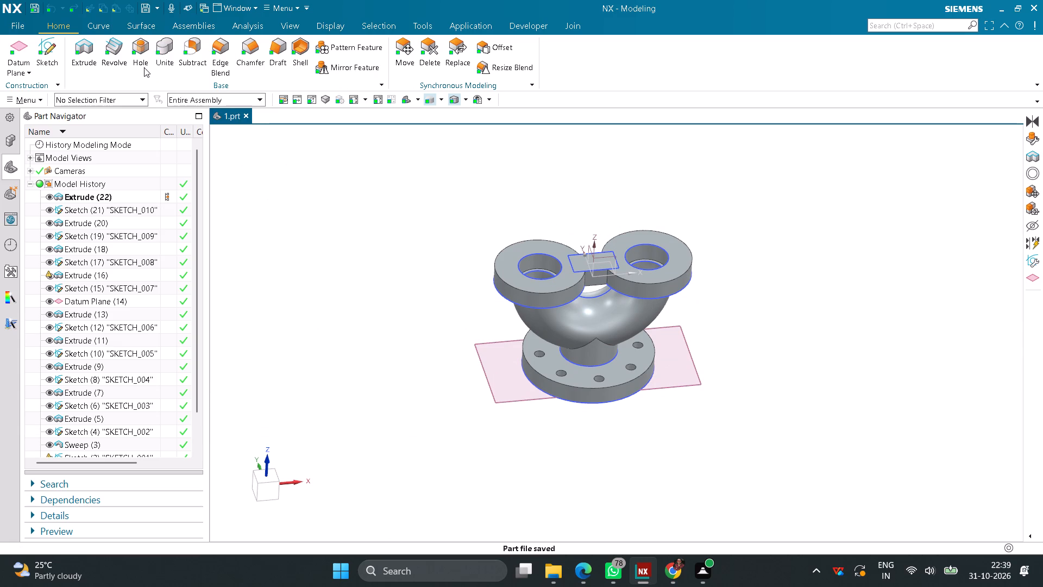
Save a copy of the part as an IGES file named 1 in the internship folder.
click(26, 27)
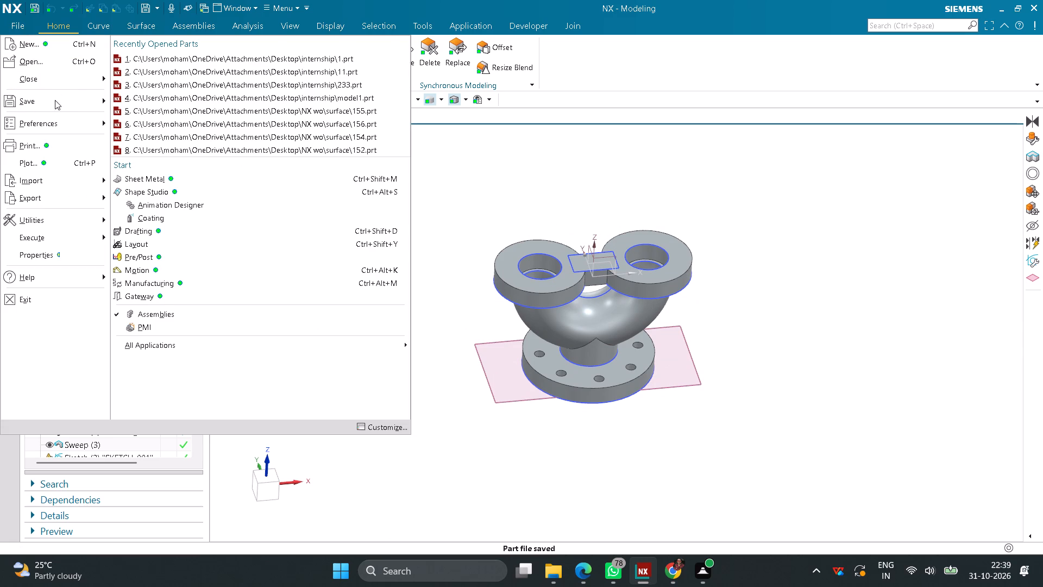
click(158, 118)
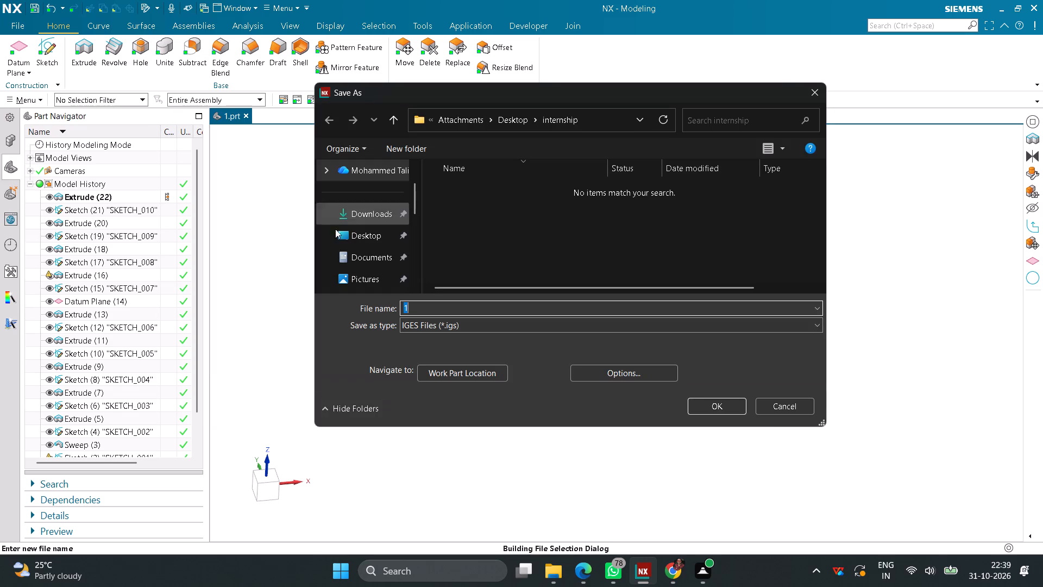
click(723, 411)
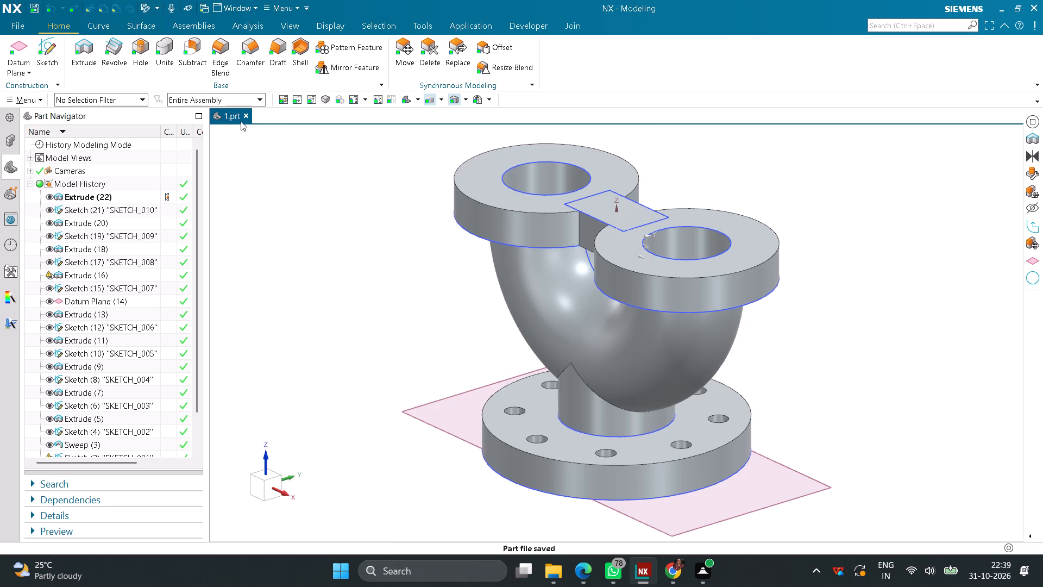
Close the part file 1.prt.
click(247, 116)
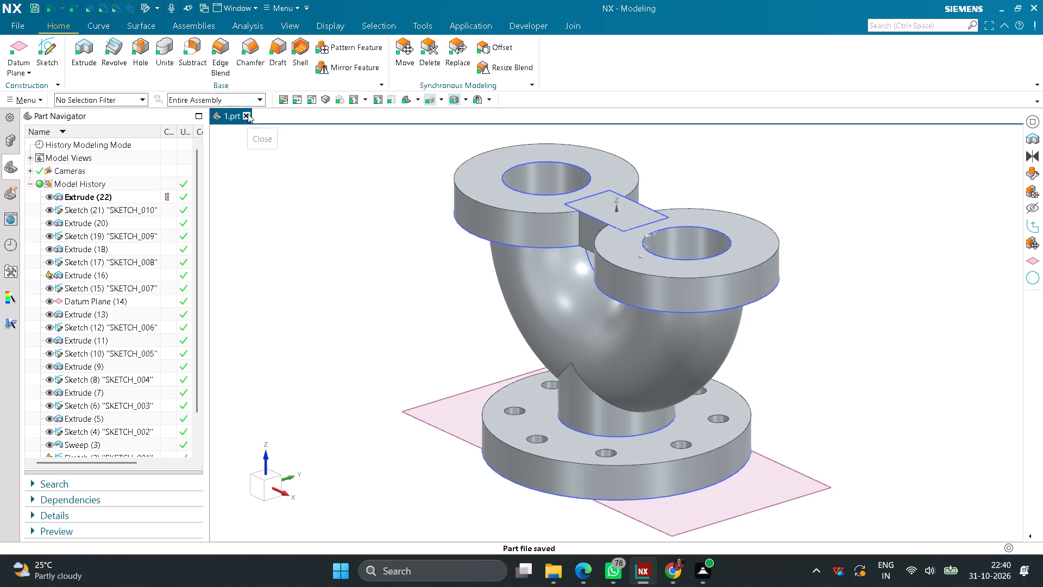
Start a new file for an A0 drawing.
click(18, 51)
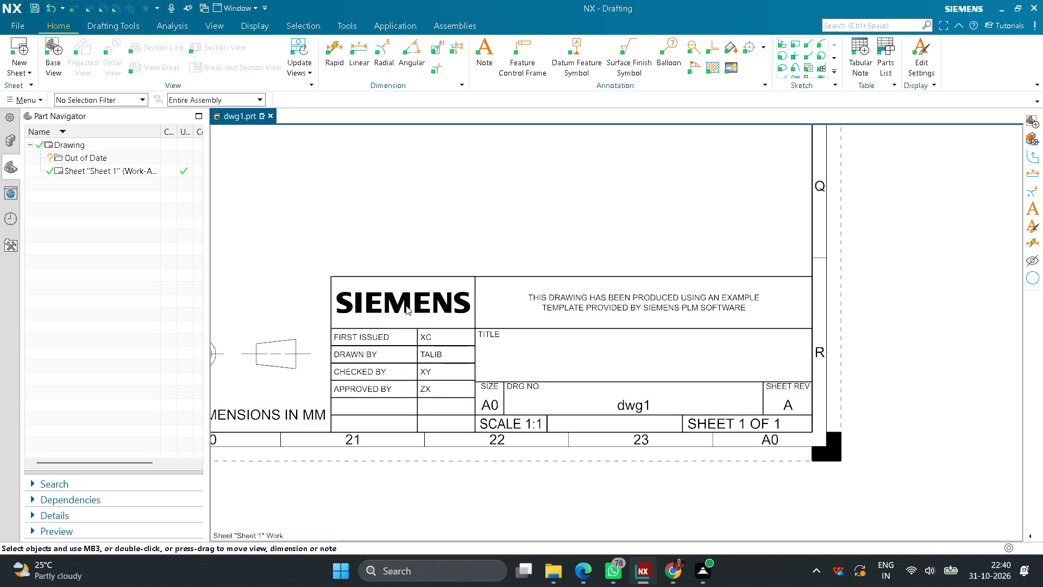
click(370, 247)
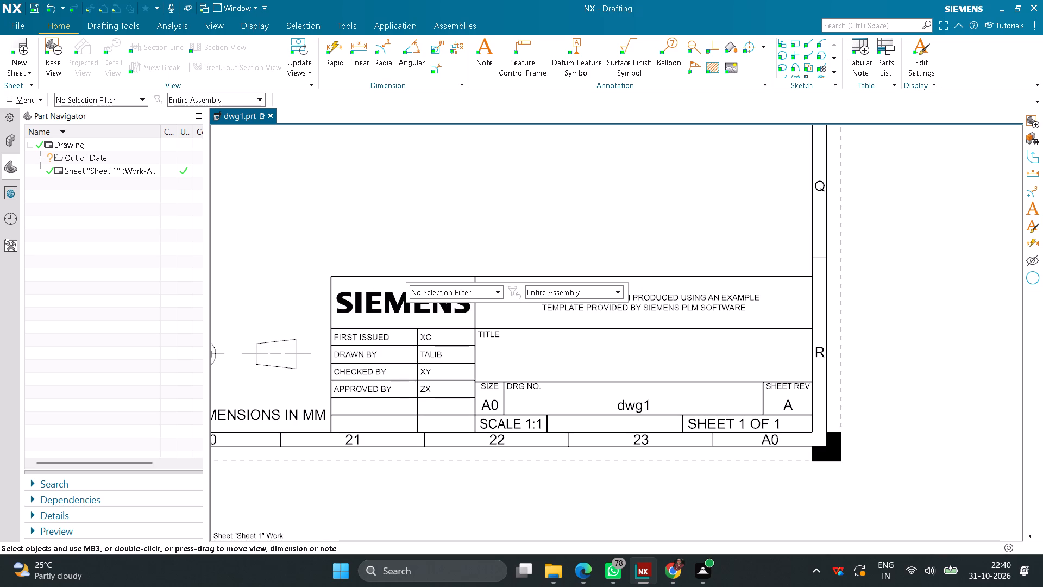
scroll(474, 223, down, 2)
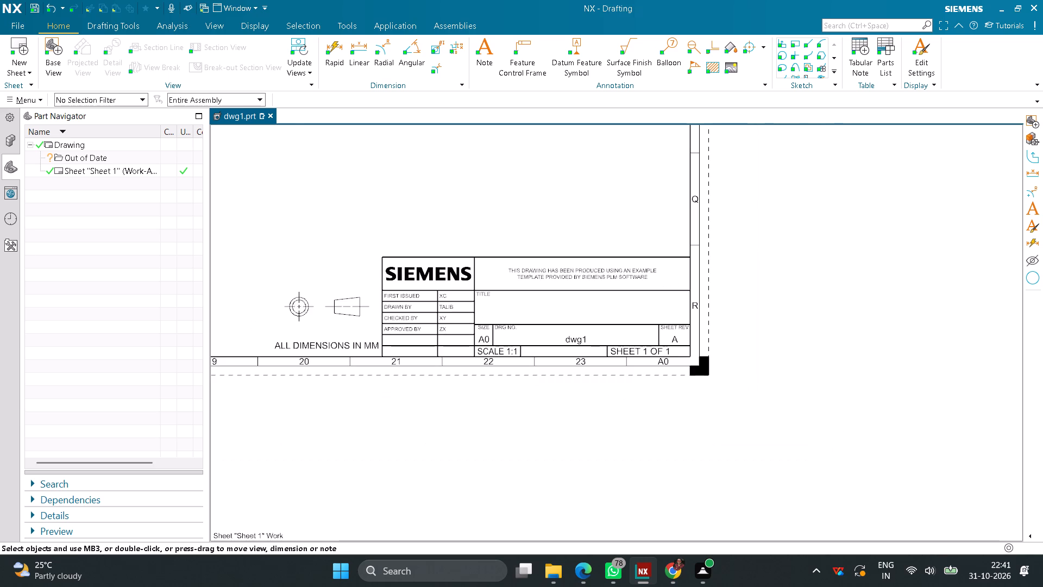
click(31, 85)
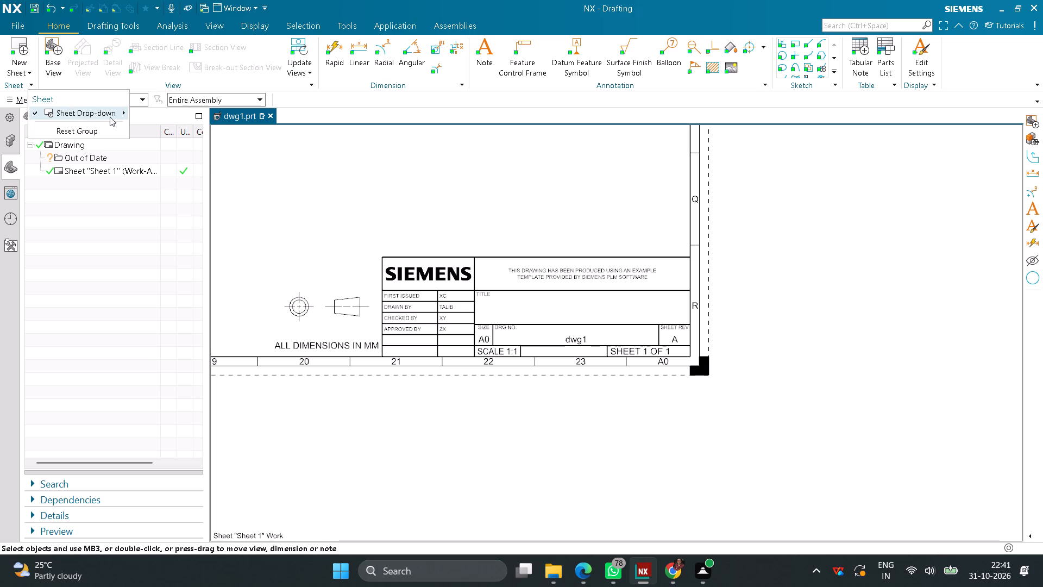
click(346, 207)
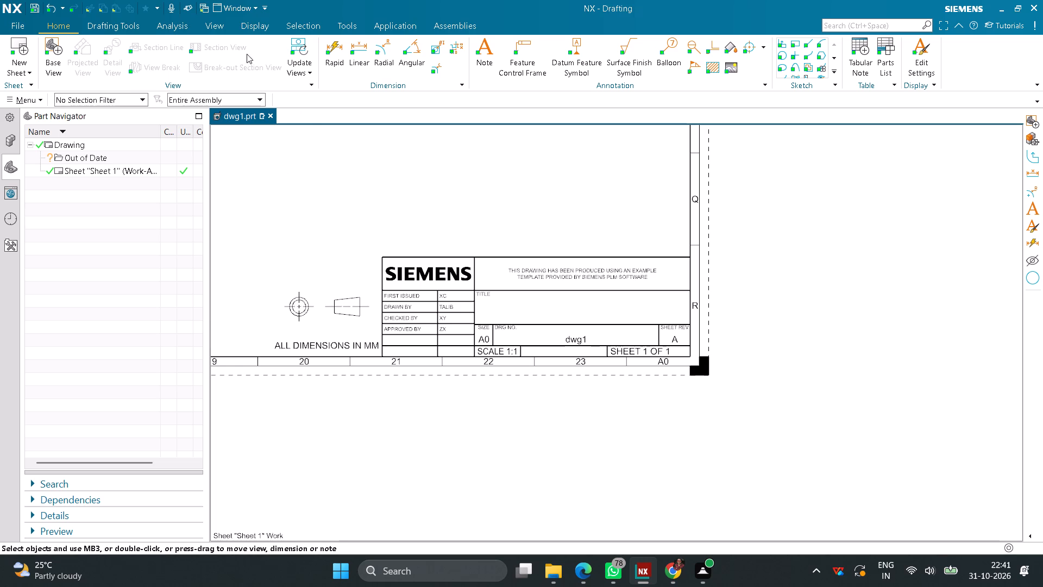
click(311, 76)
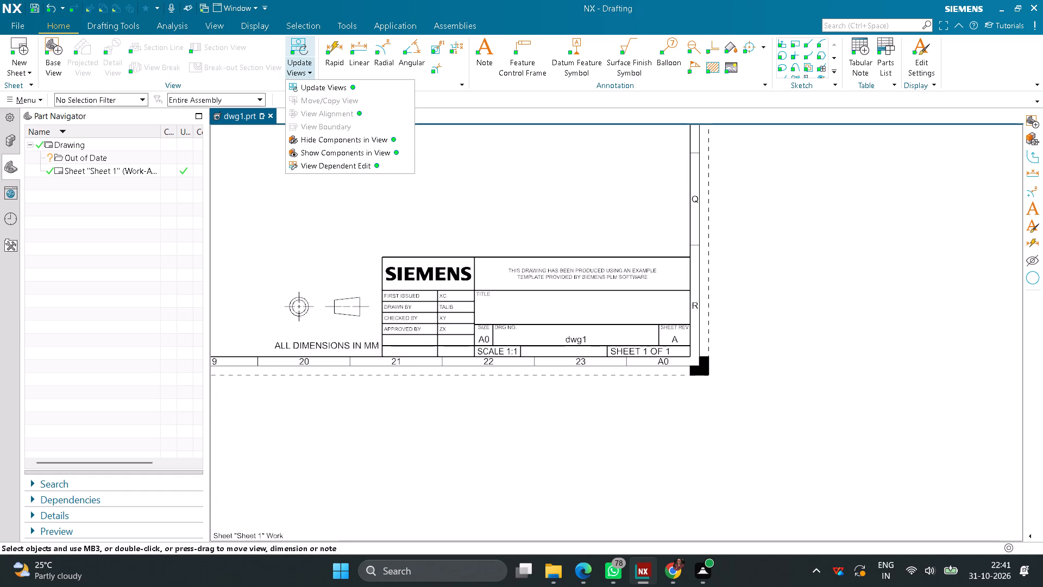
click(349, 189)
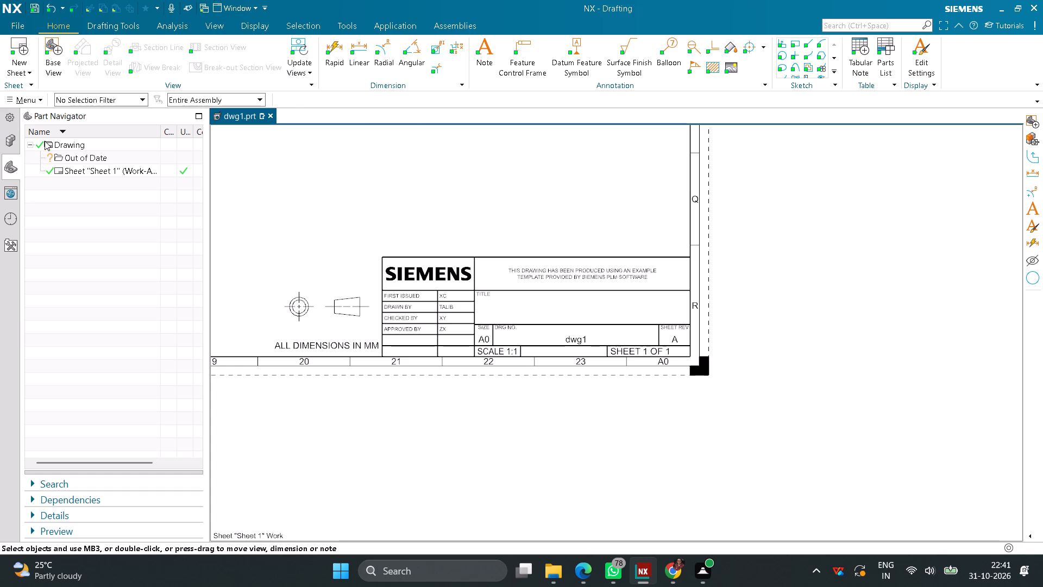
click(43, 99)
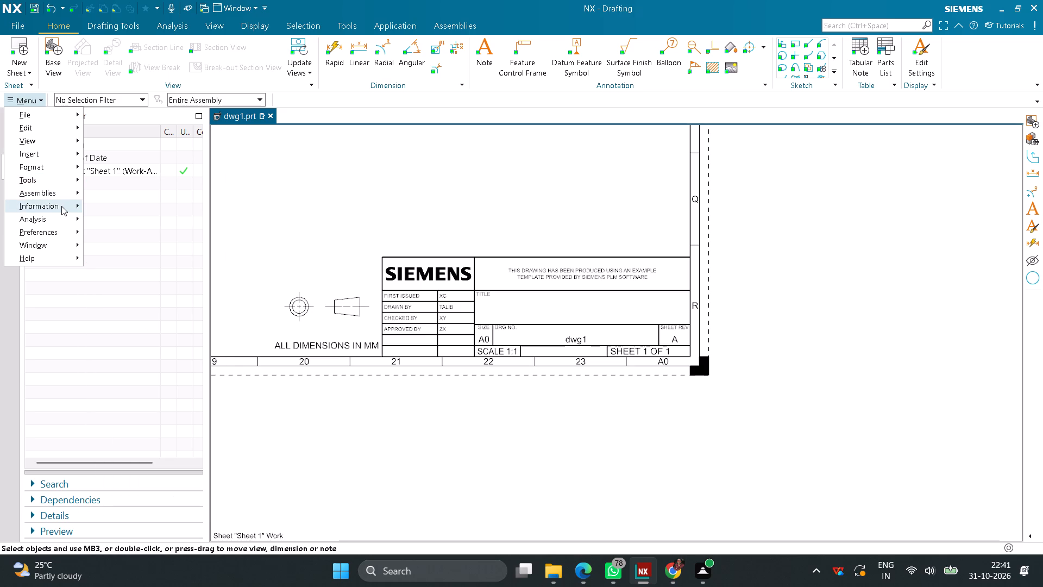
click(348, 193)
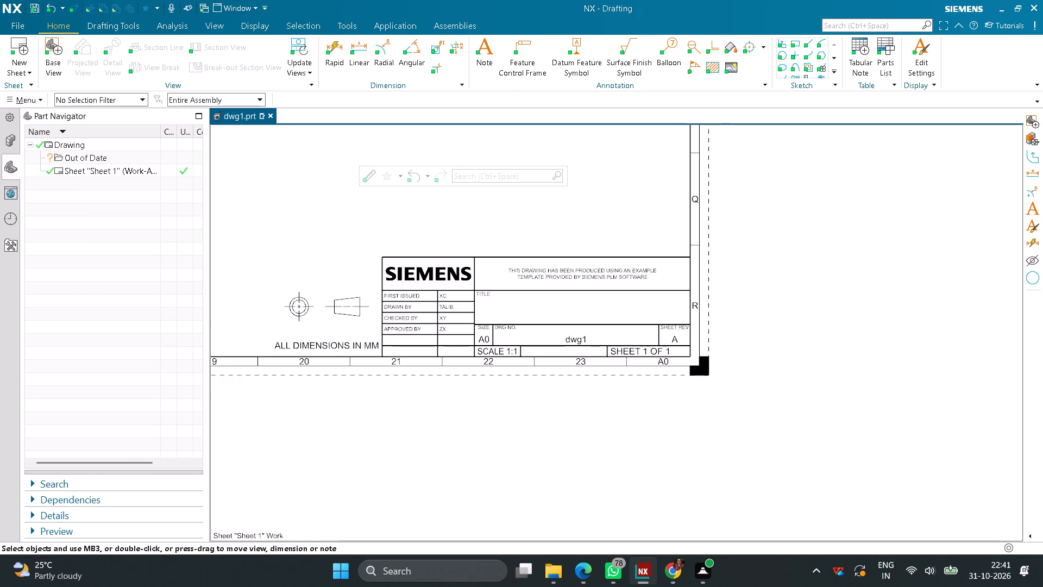
Start a base view and load part file 1 from the internship folder as its model.
scroll(759, 257, down, 2)
middle_drag(633, 205, 672, 301)
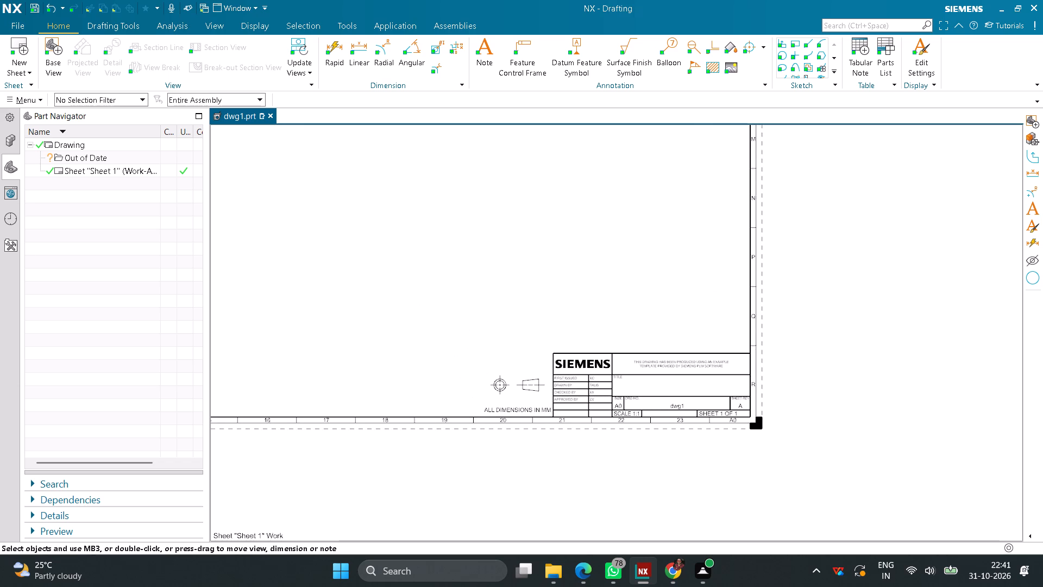
middle_drag(672, 301, 722, 319)
scroll(579, 240, down, 2)
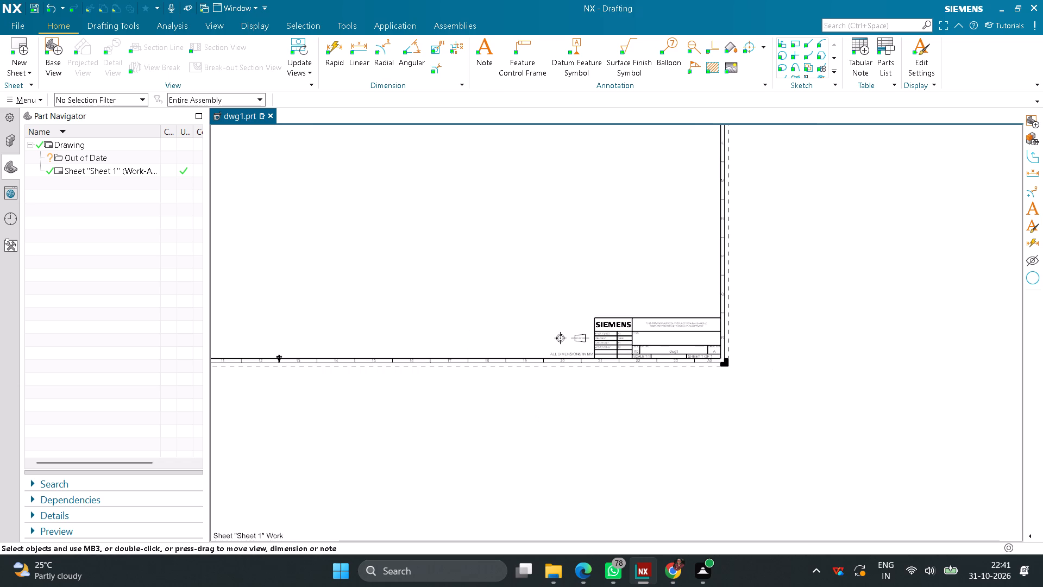
scroll(544, 227, down, 2)
middle_drag(523, 225, 800, 397)
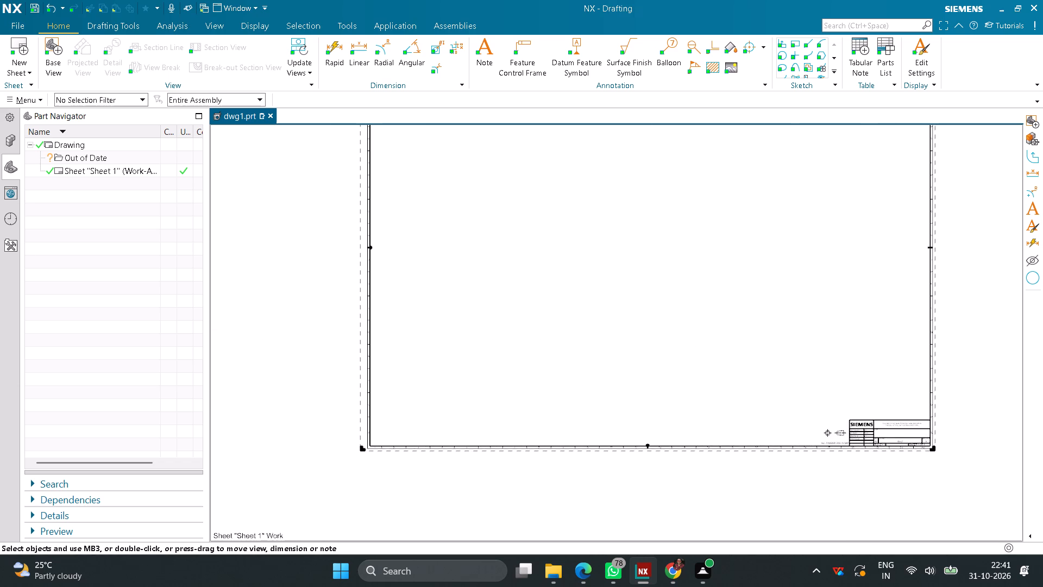
scroll(649, 307, down, 2)
middle_drag(639, 292, 567, 359)
click(52, 45)
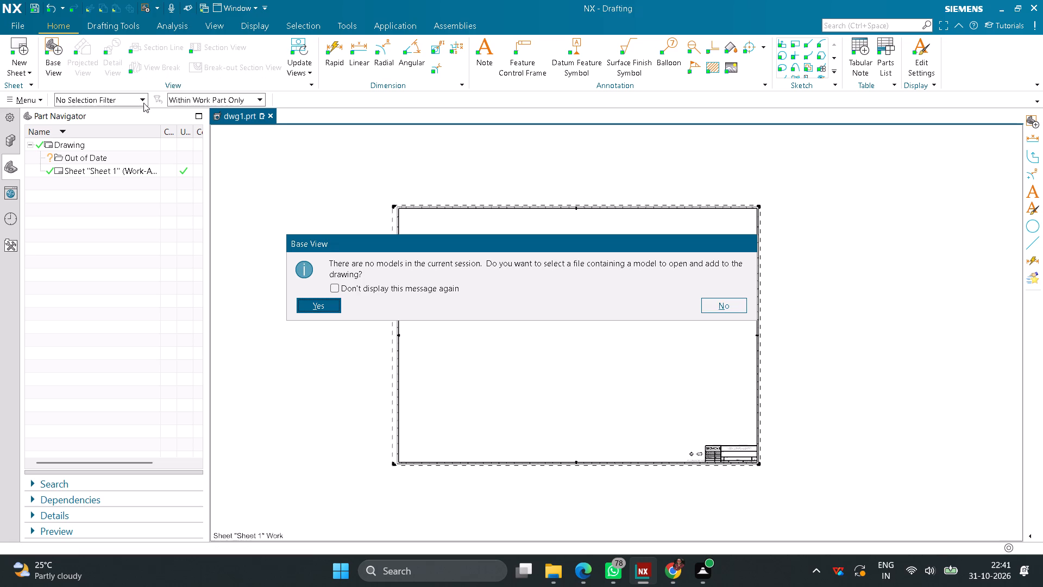
click(330, 302)
click(465, 185)
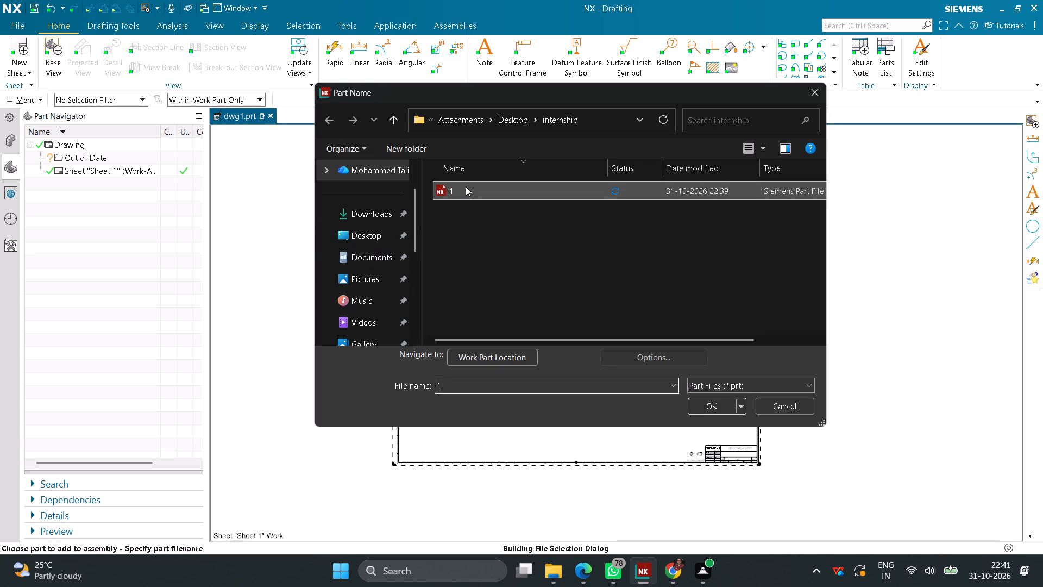
click(703, 408)
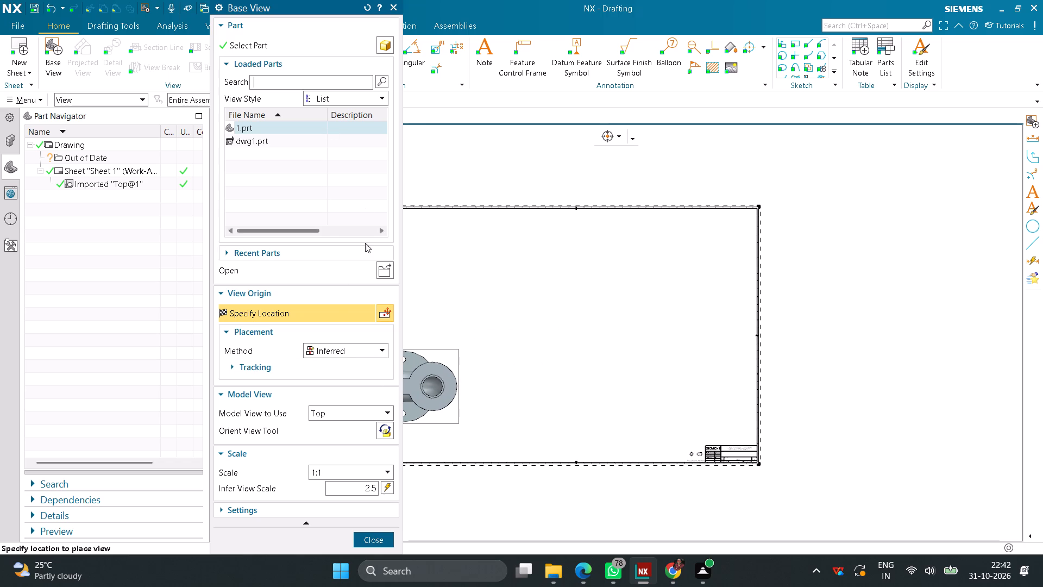
Place the Top base view of 1.prt at 1:1 scale in the lower-left area of the A0 sheet.
scroll(356, 375, down, 1)
click(237, 513)
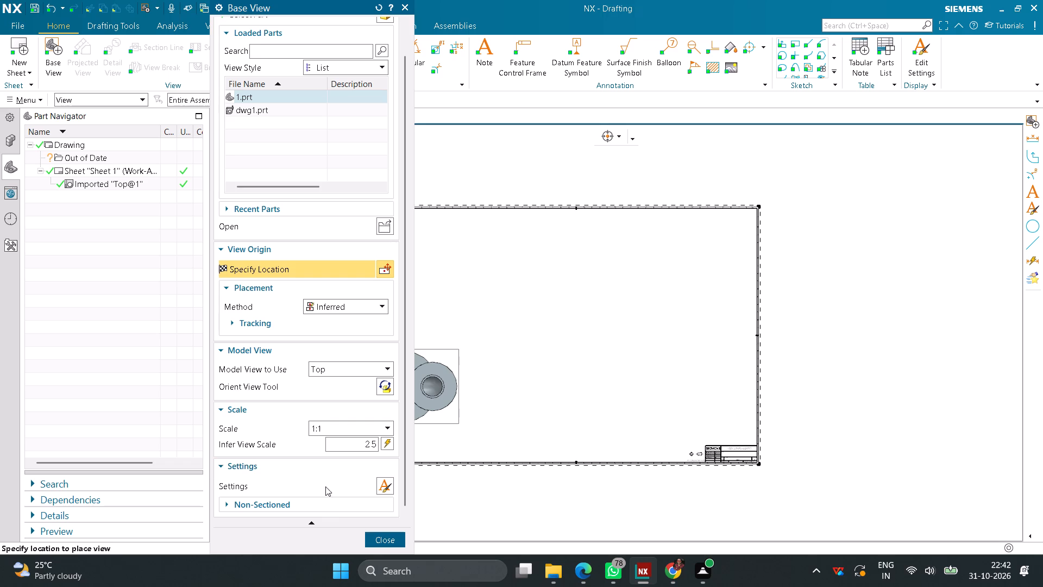
click(285, 502)
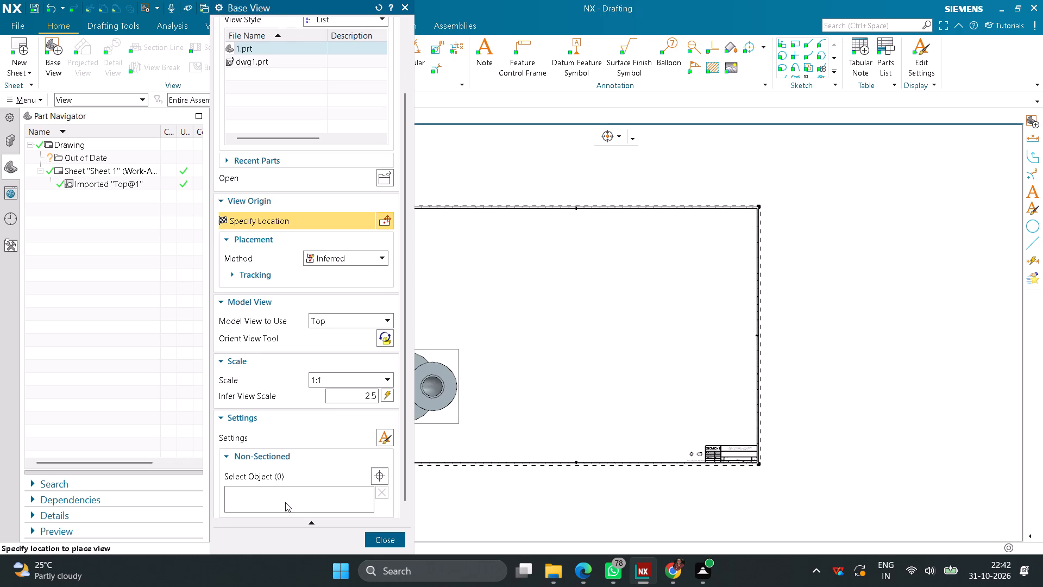
click(236, 455)
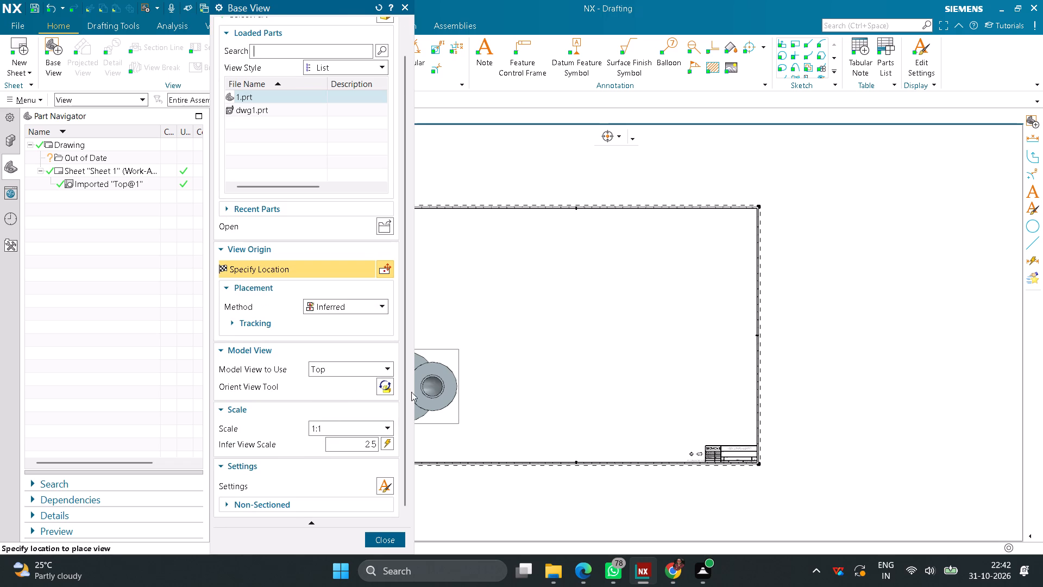
click(445, 395)
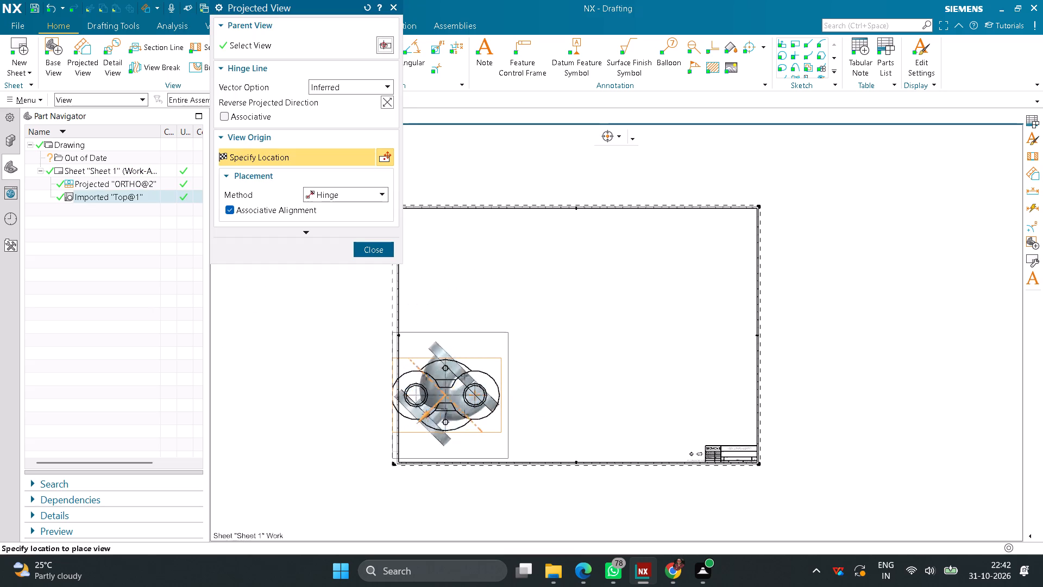
Add a projected view directly below the Top base view and finish projecting.
click(448, 468)
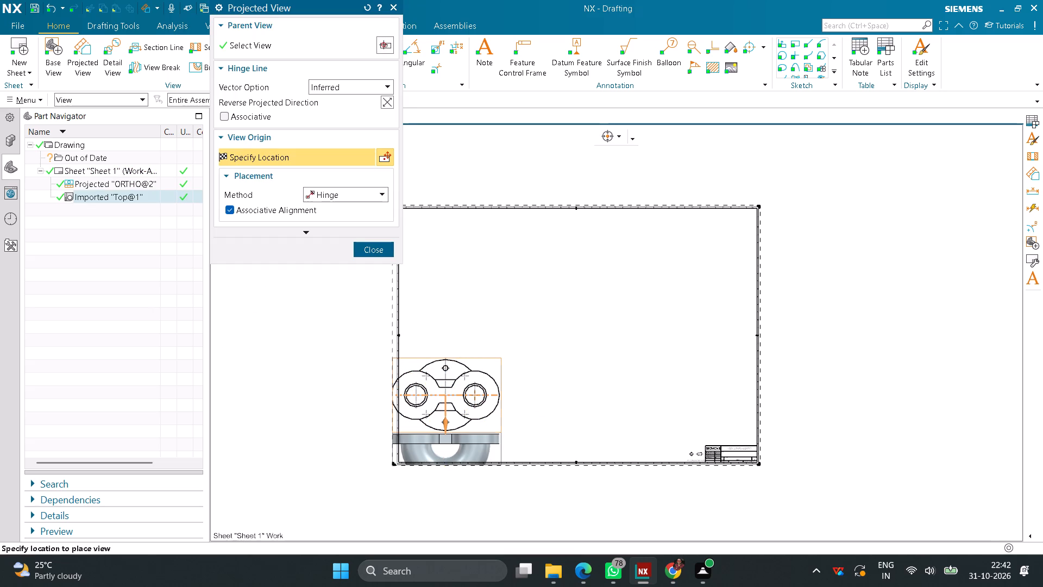
middle_click(546, 400)
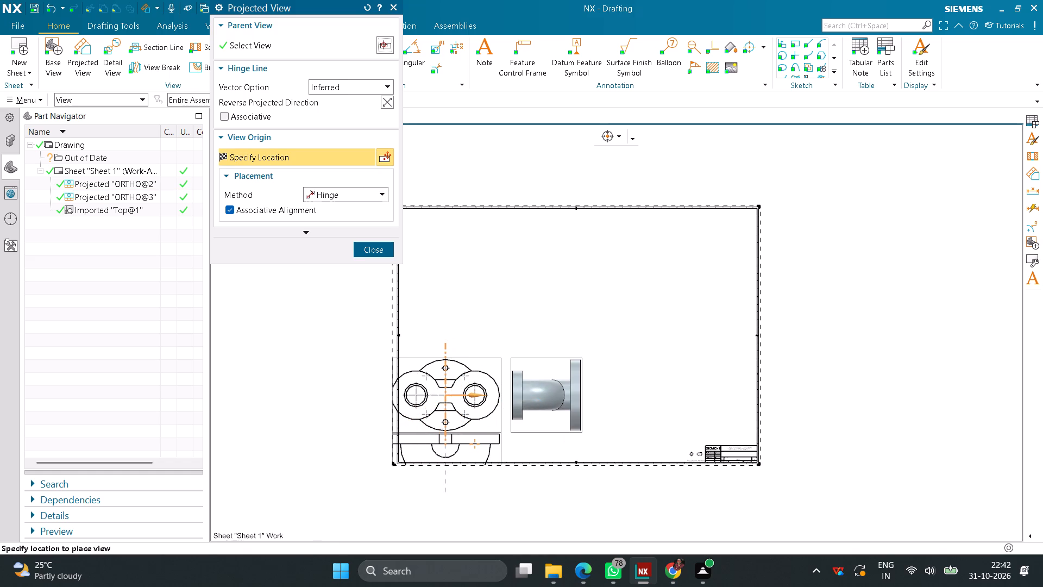
Move the projected view above the Top view, shifting the aligned pair right so both sit inside the sheet border.
drag(505, 452, 509, 421)
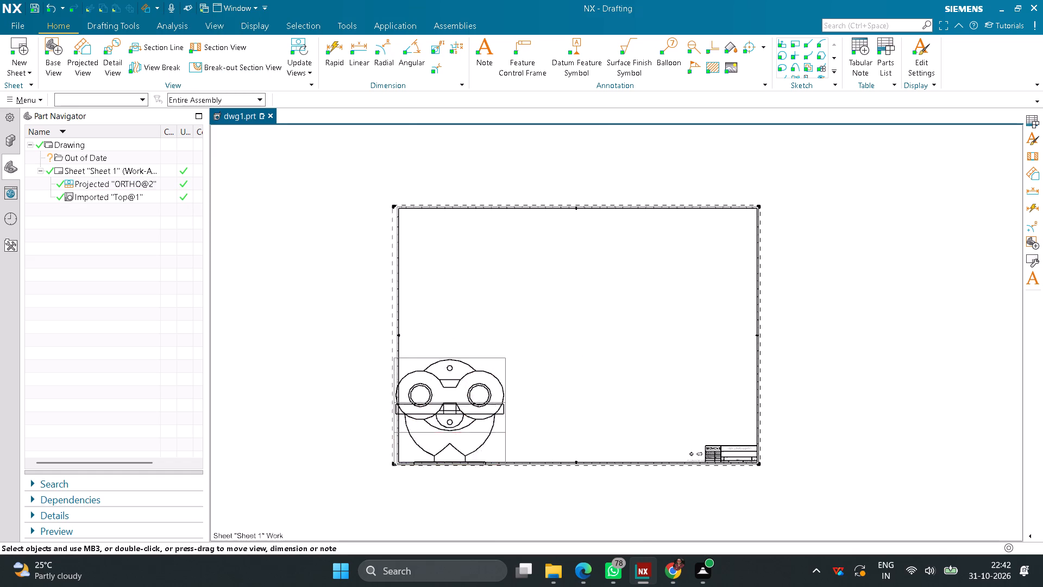
drag(509, 421, 534, 277)
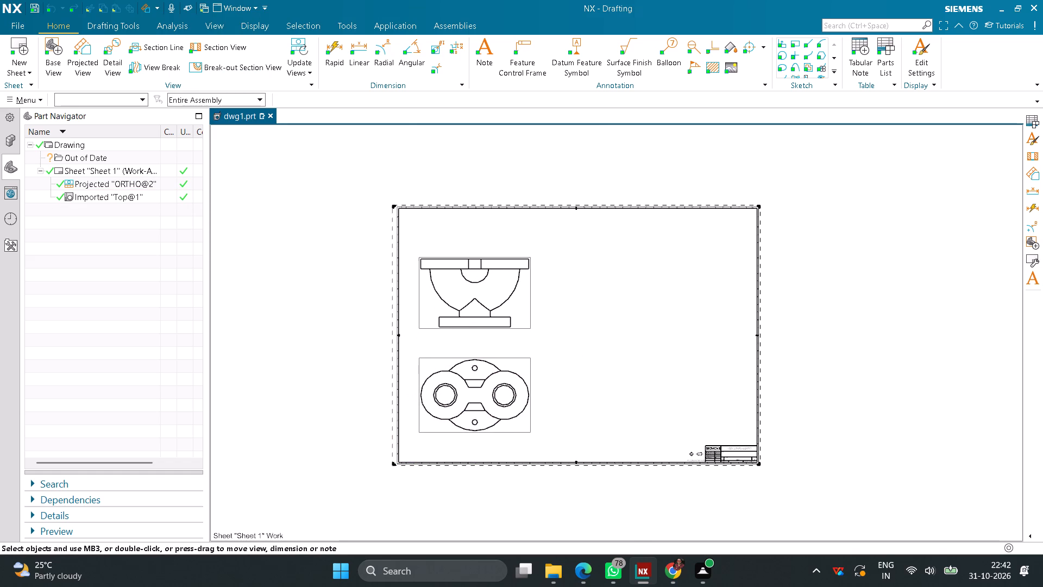
drag(534, 277, 534, 270)
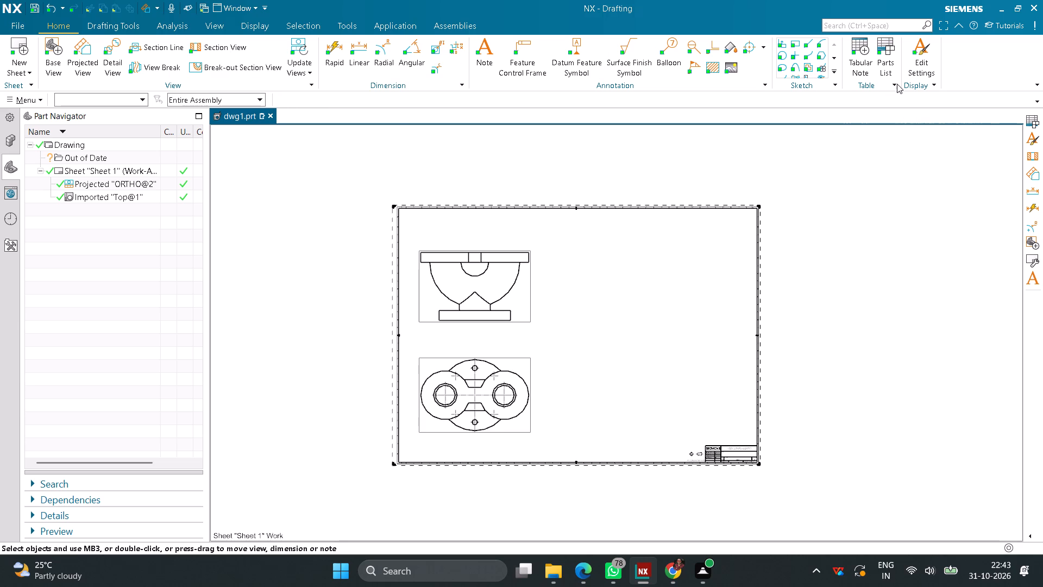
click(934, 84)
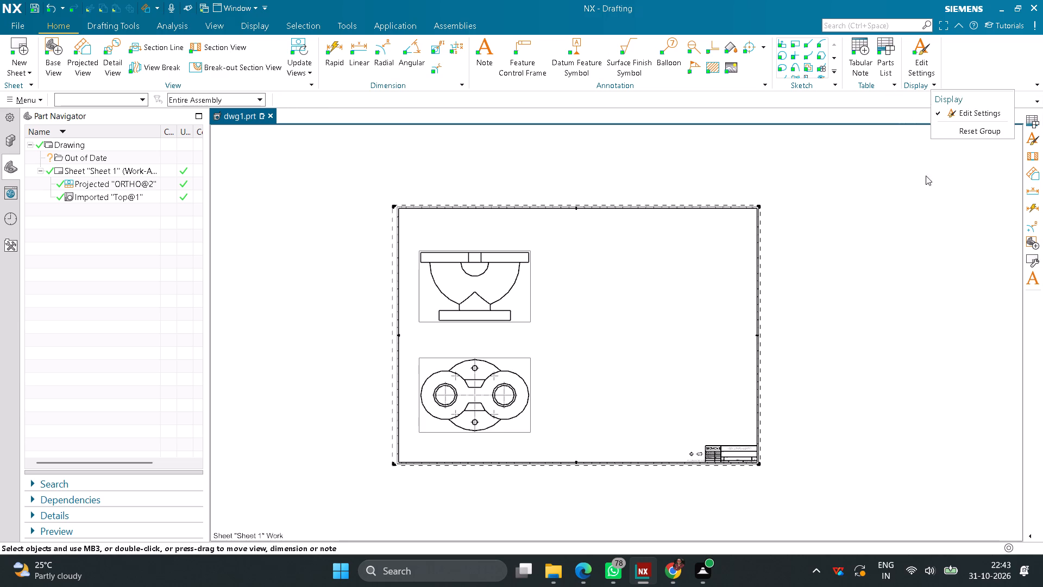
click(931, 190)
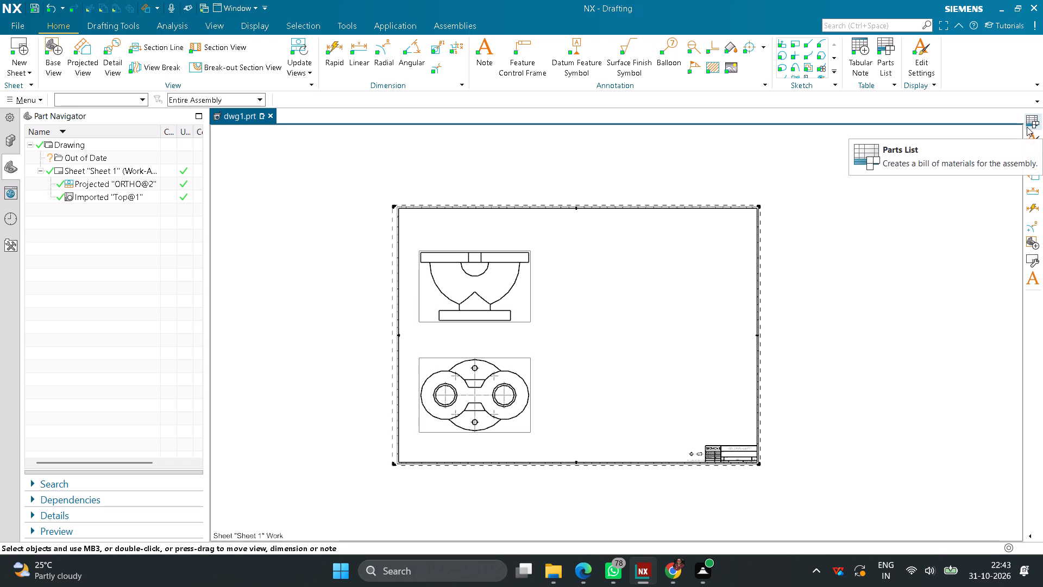
Set the visible lines of the upper projected view to the Dashed line font.
right_click(533, 290)
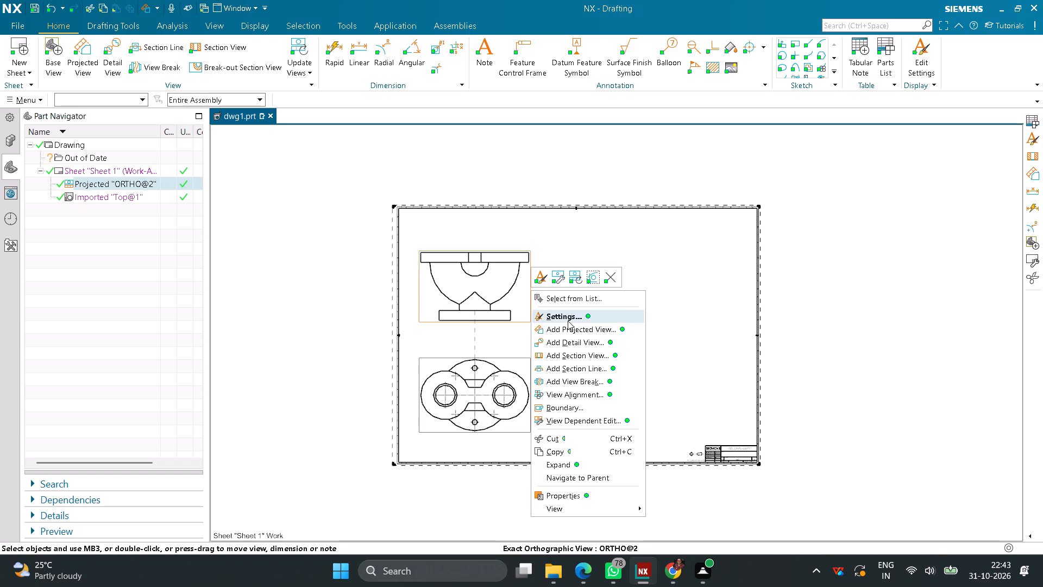
click(568, 321)
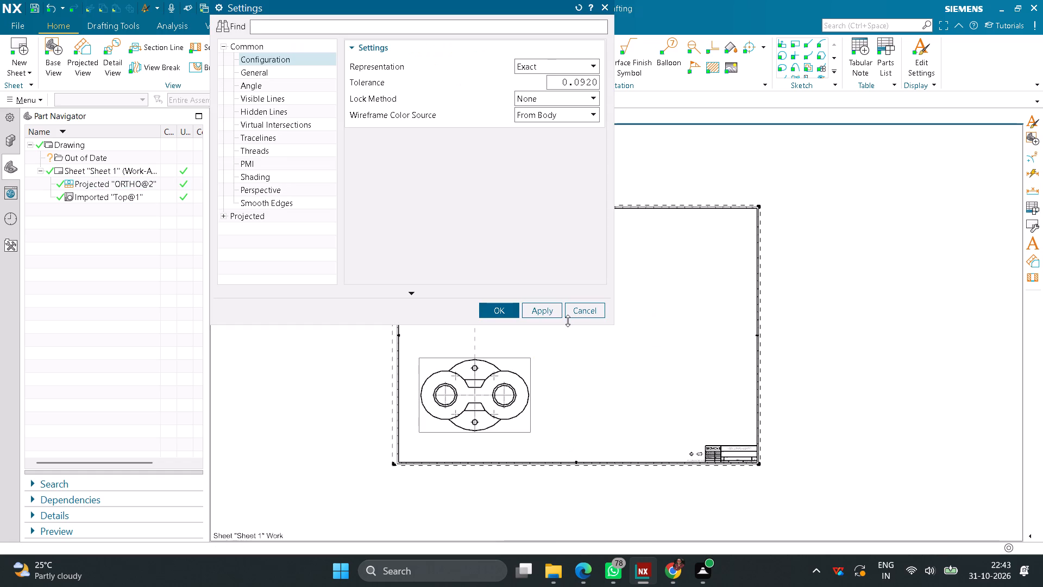
click(270, 93)
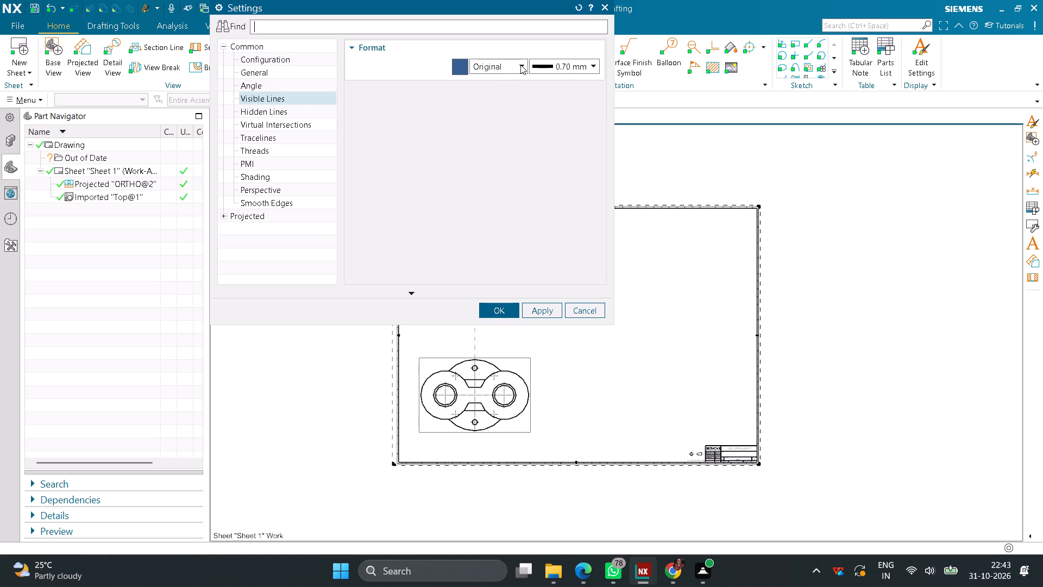
click(520, 65)
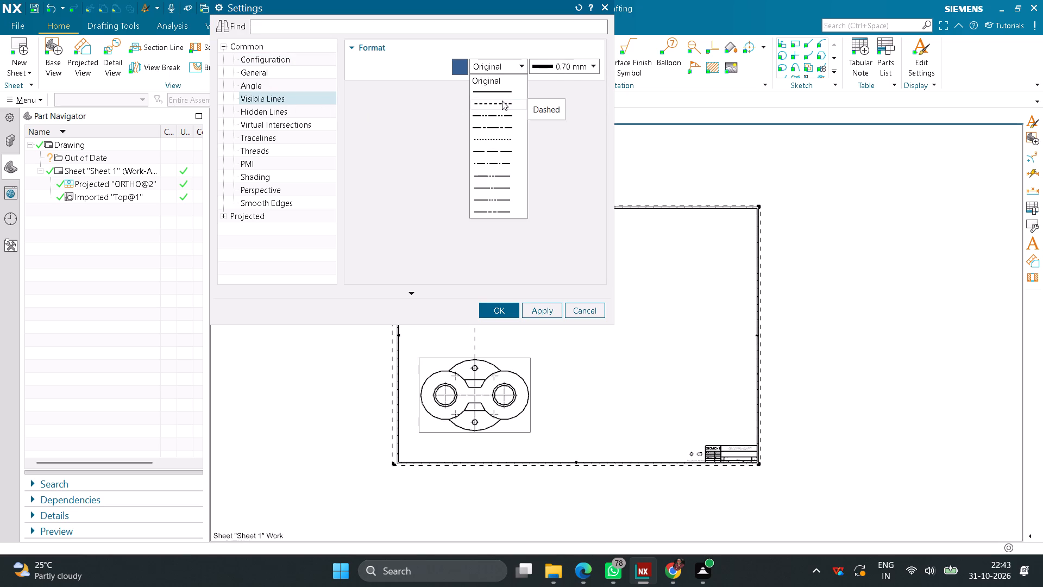
click(502, 101)
click(539, 309)
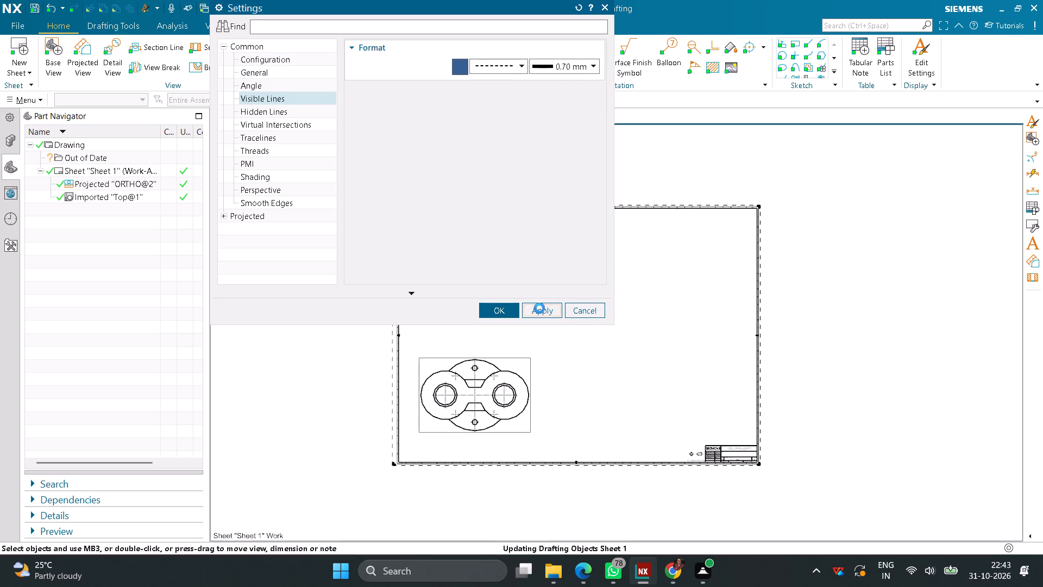
click(510, 307)
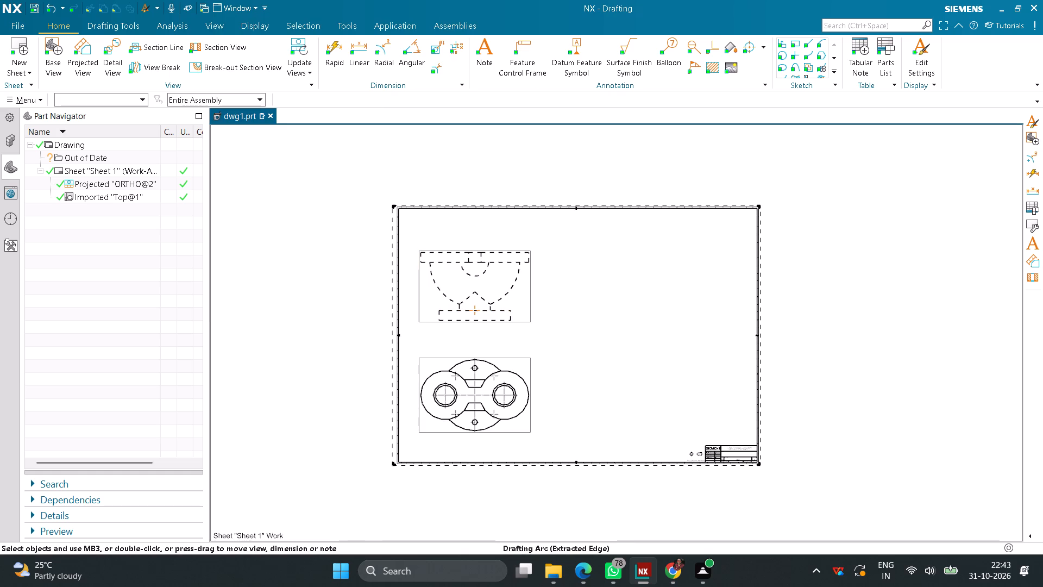
Set the visible lines of the upper projected view to the Solid line font.
right_click(535, 286)
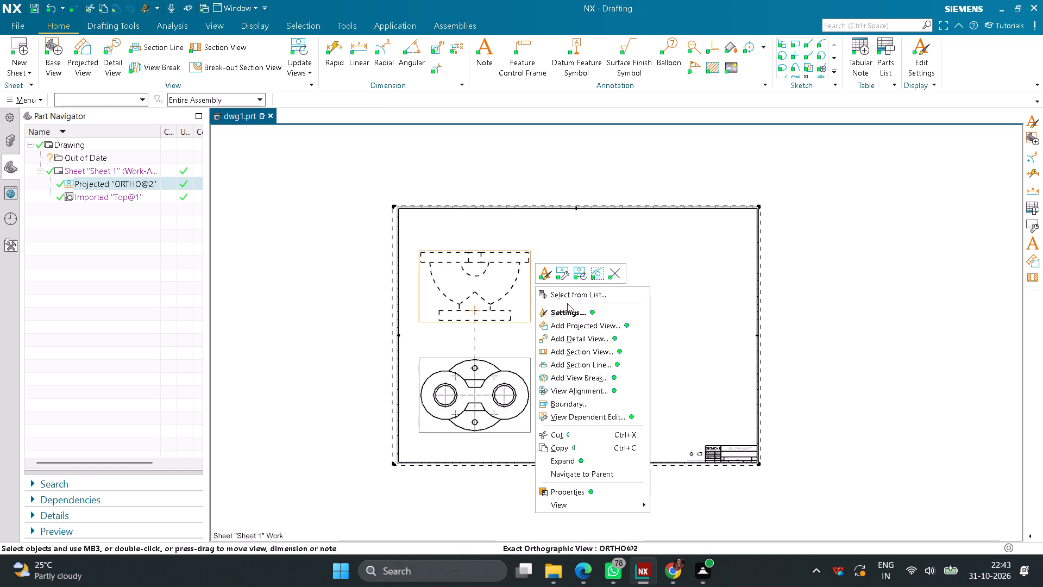
click(567, 307)
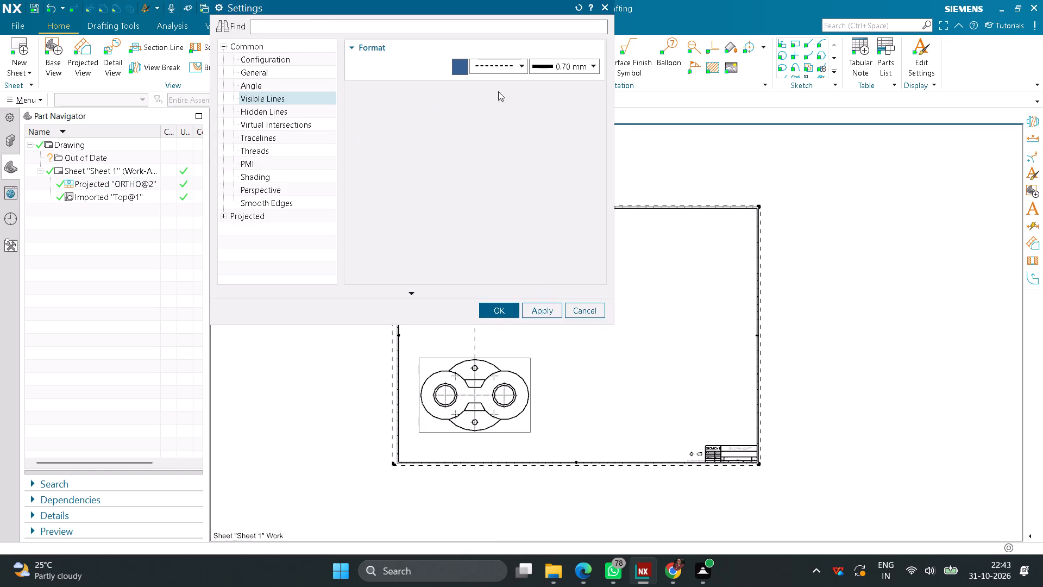
click(520, 68)
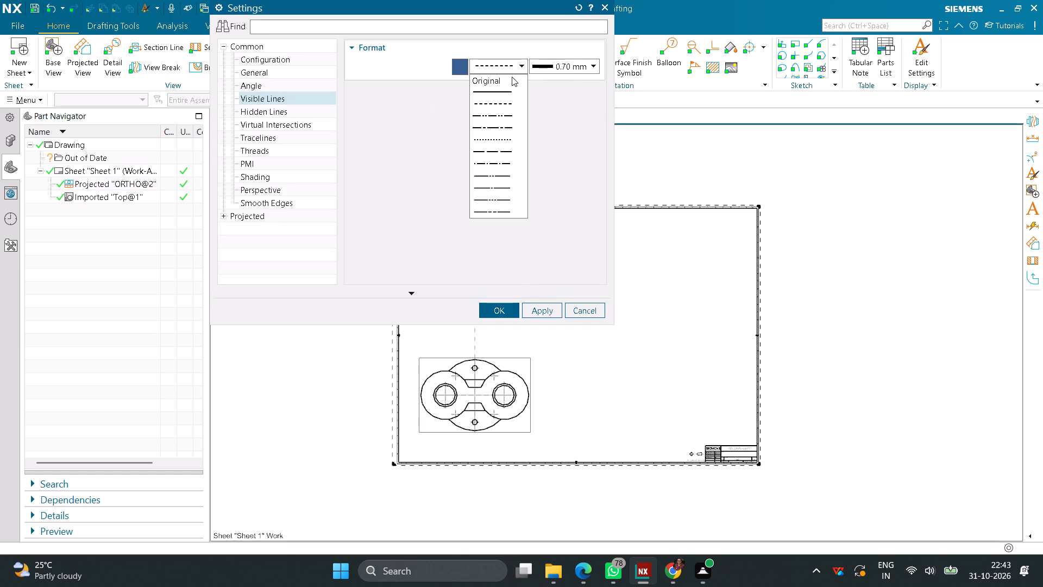
click(504, 91)
click(539, 309)
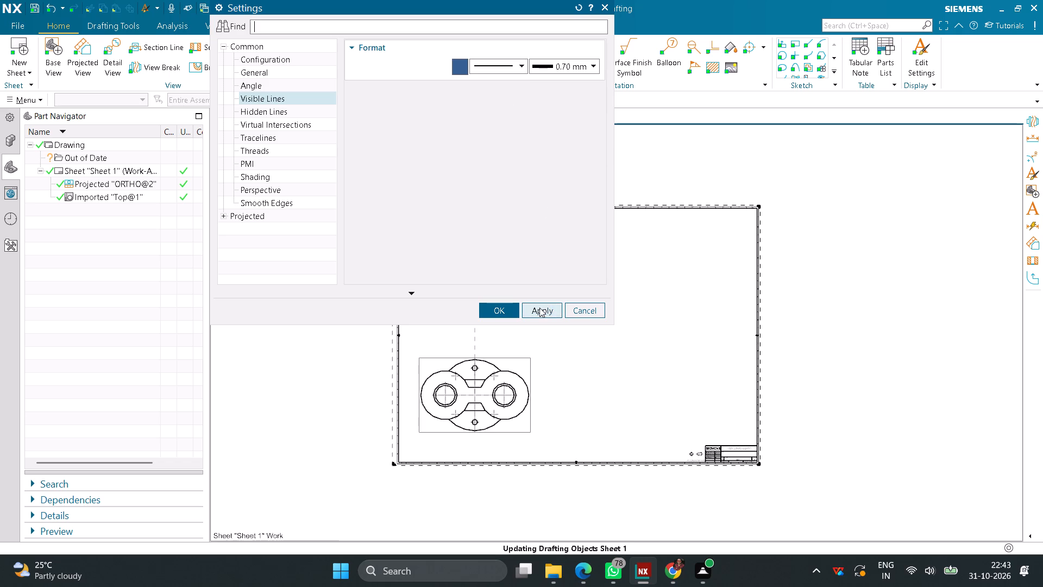
Set the upper projected view's hidden lines to the Dashed font and include model curves.
click(272, 114)
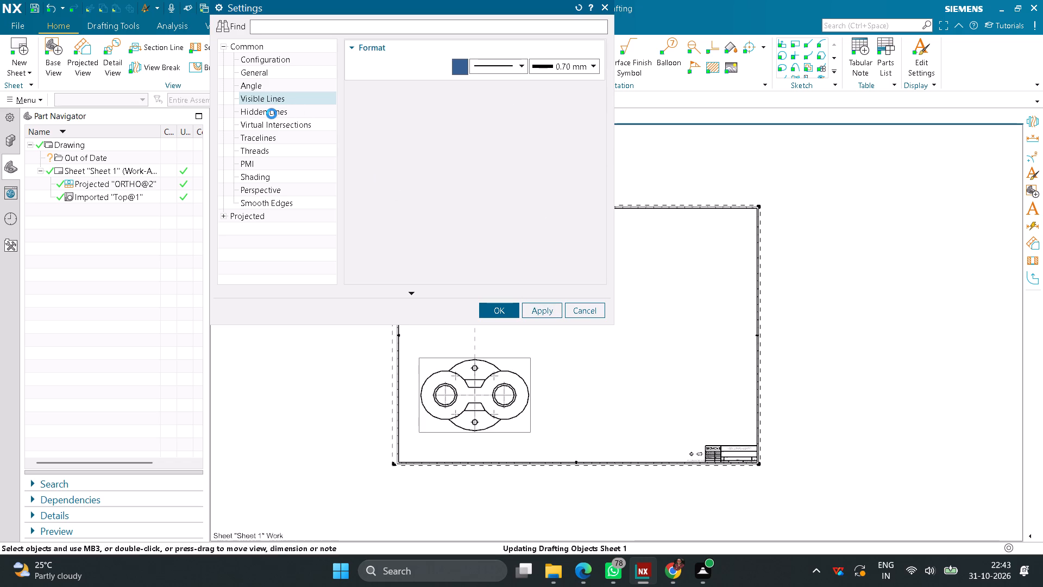
click(519, 82)
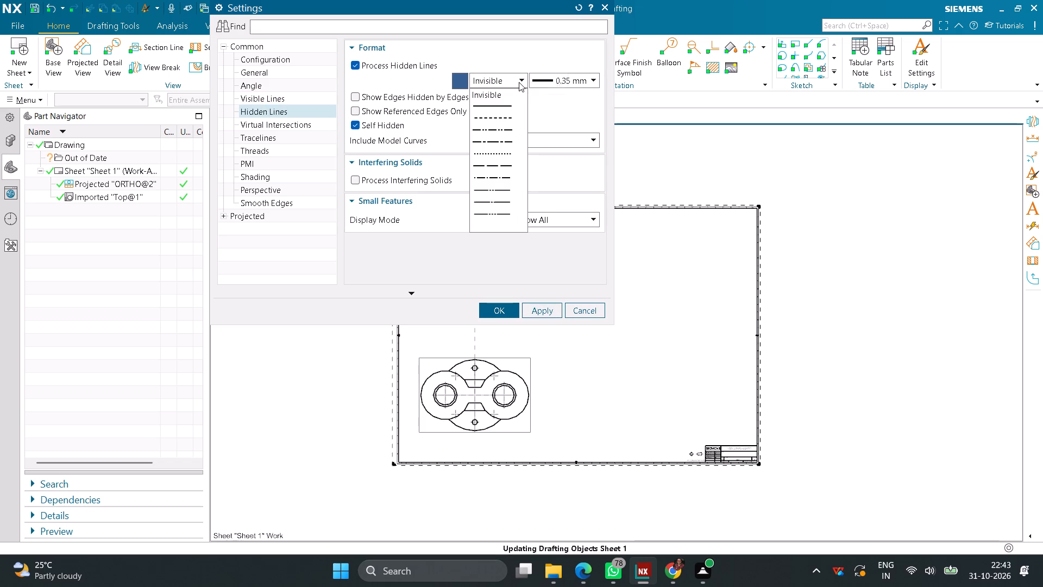
click(498, 117)
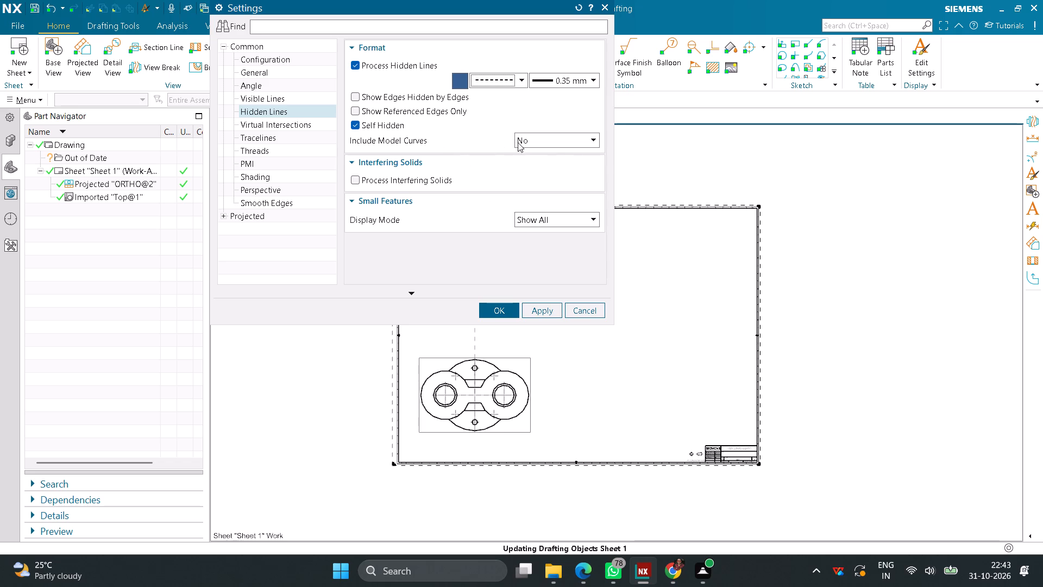
click(590, 142)
click(541, 160)
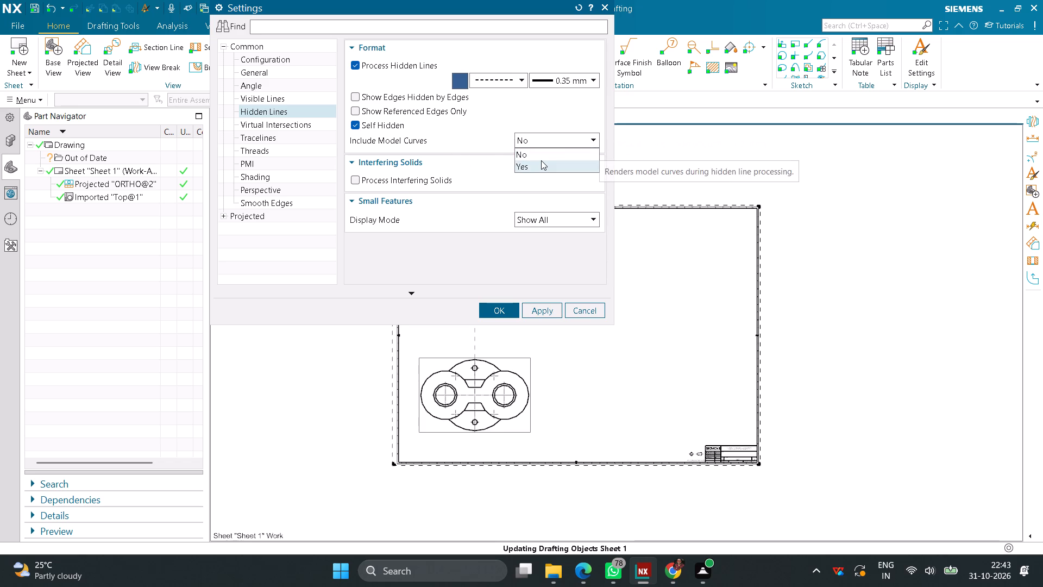
click(551, 309)
middle_drag(571, 342, 607, 426)
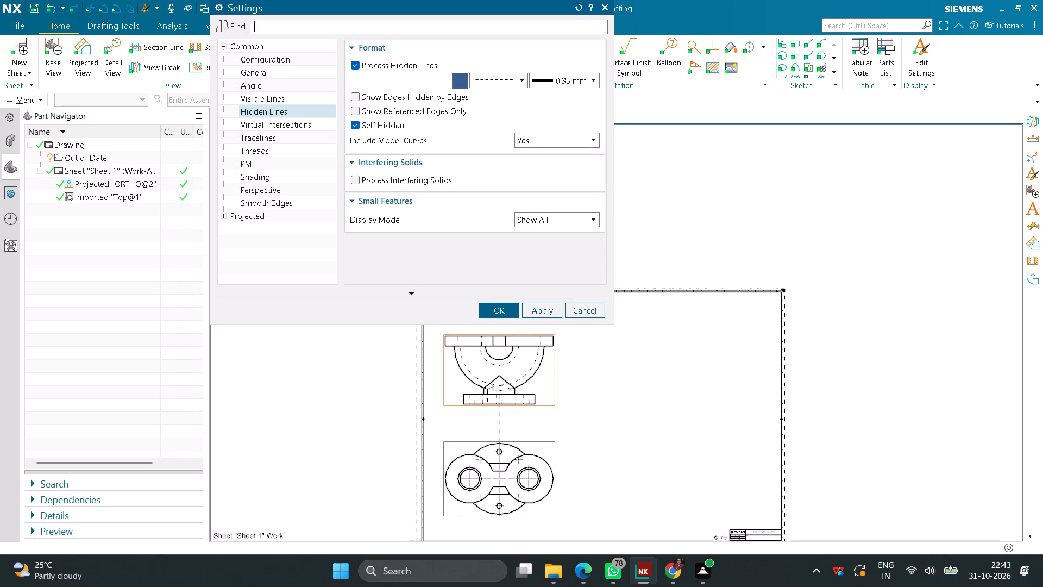
middle_drag(607, 426, 610, 429)
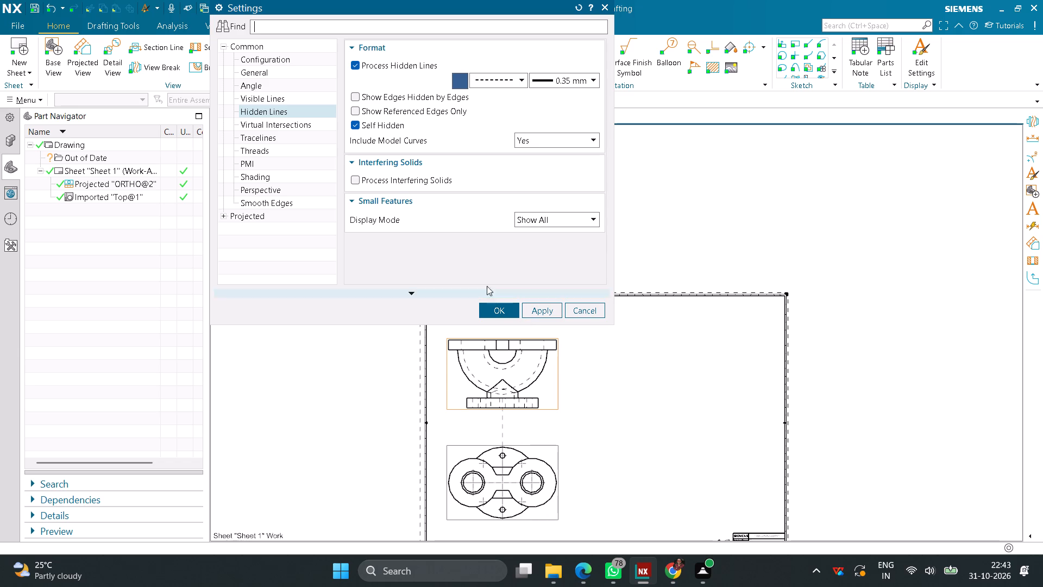
click(273, 126)
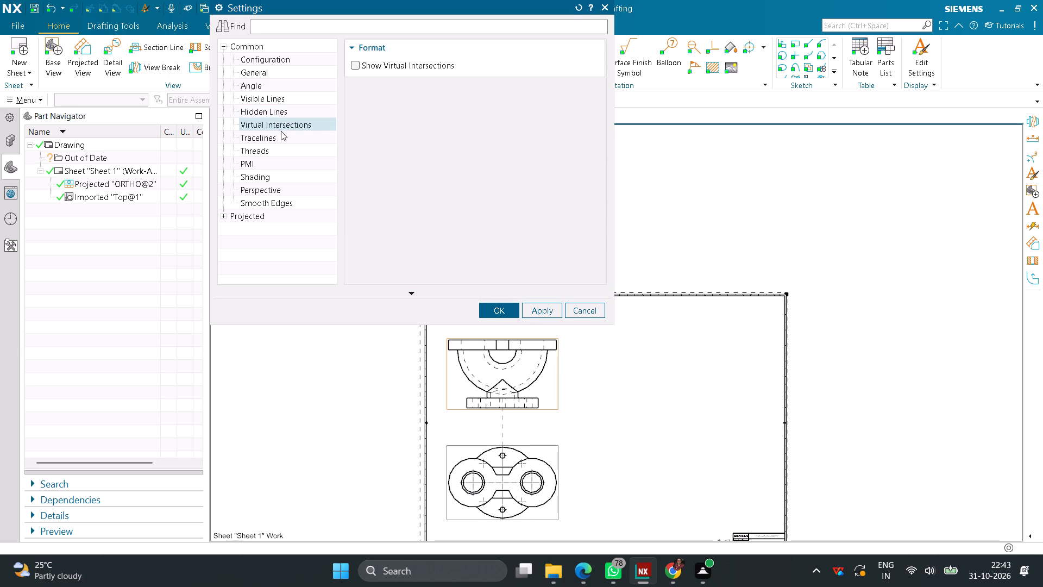
click(280, 140)
click(261, 76)
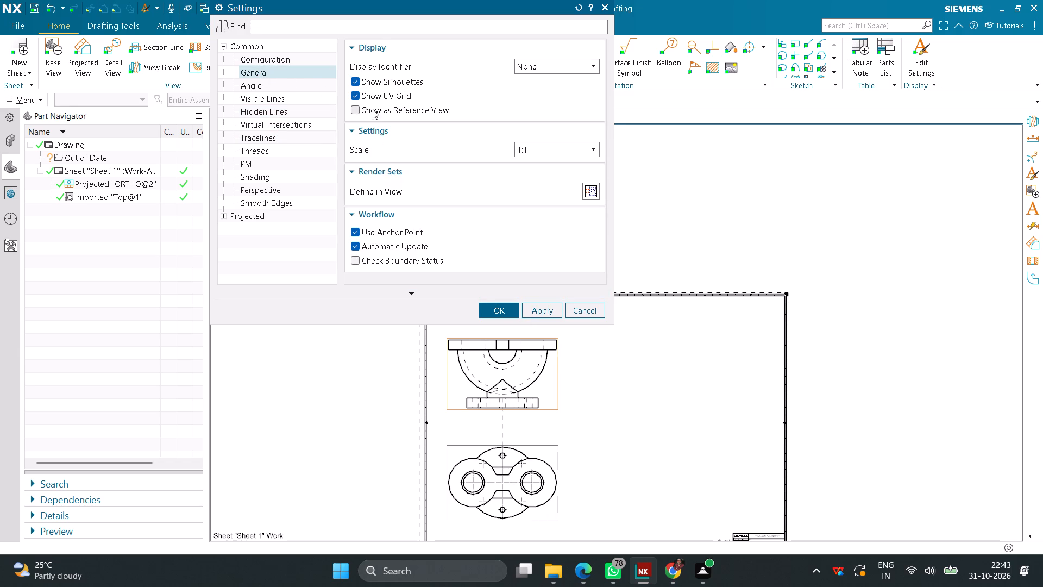
click(269, 178)
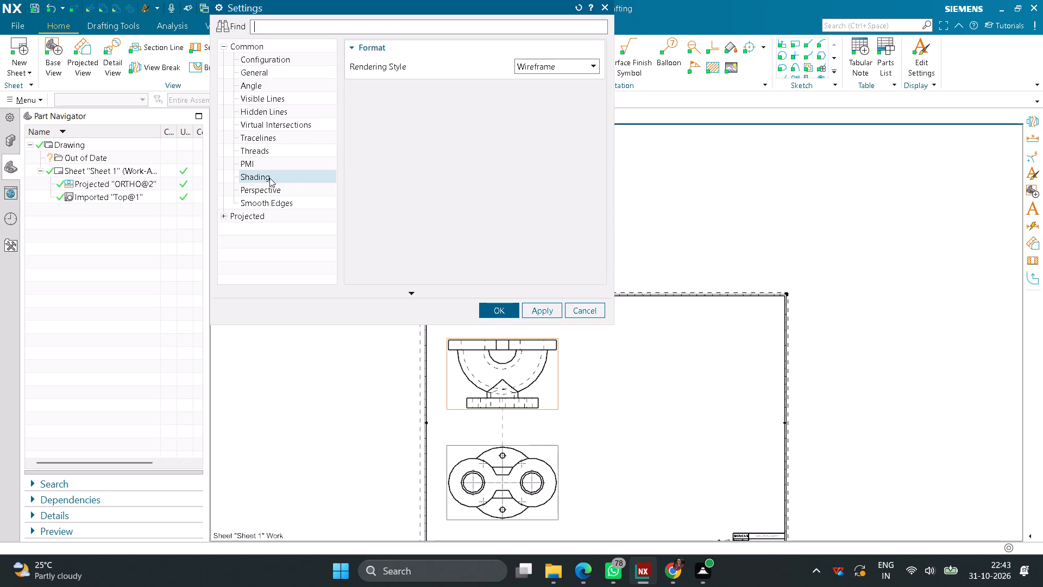
click(502, 312)
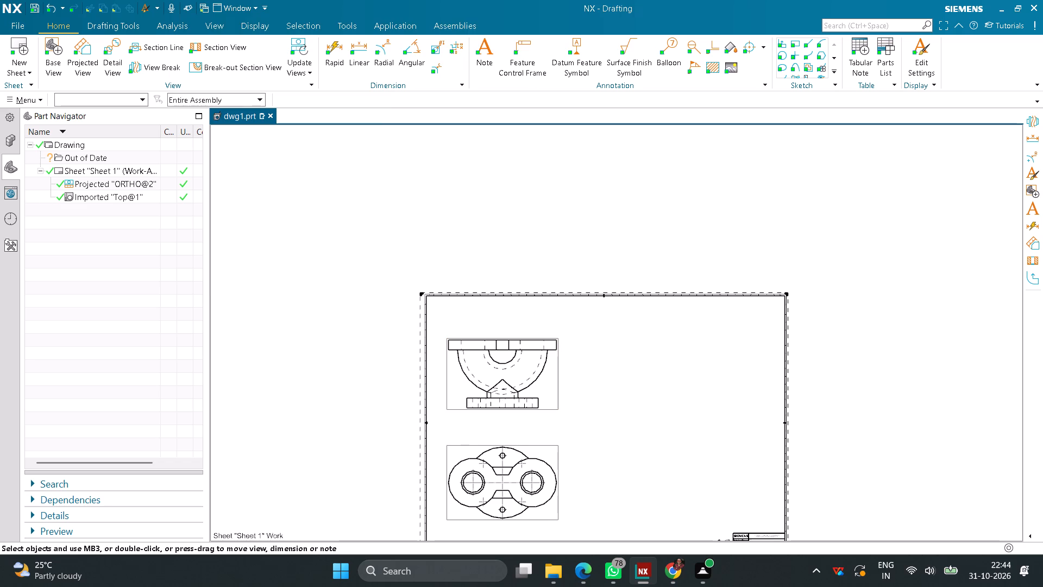
Examine Sheet 1's size and scale settings, and its general properties and attributes.
middle_drag(538, 339, 521, 276)
right_click(488, 229)
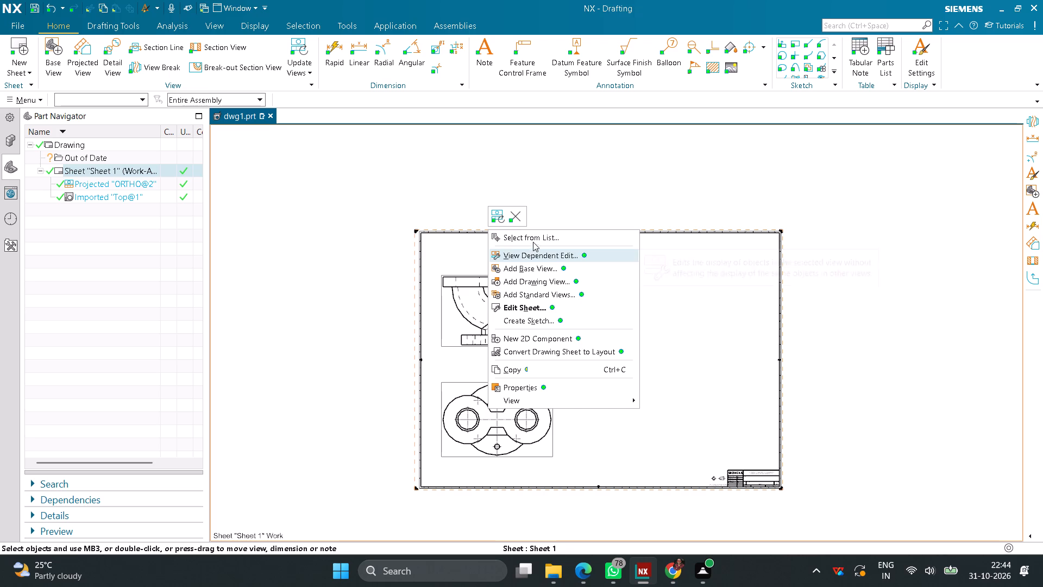
click(515, 309)
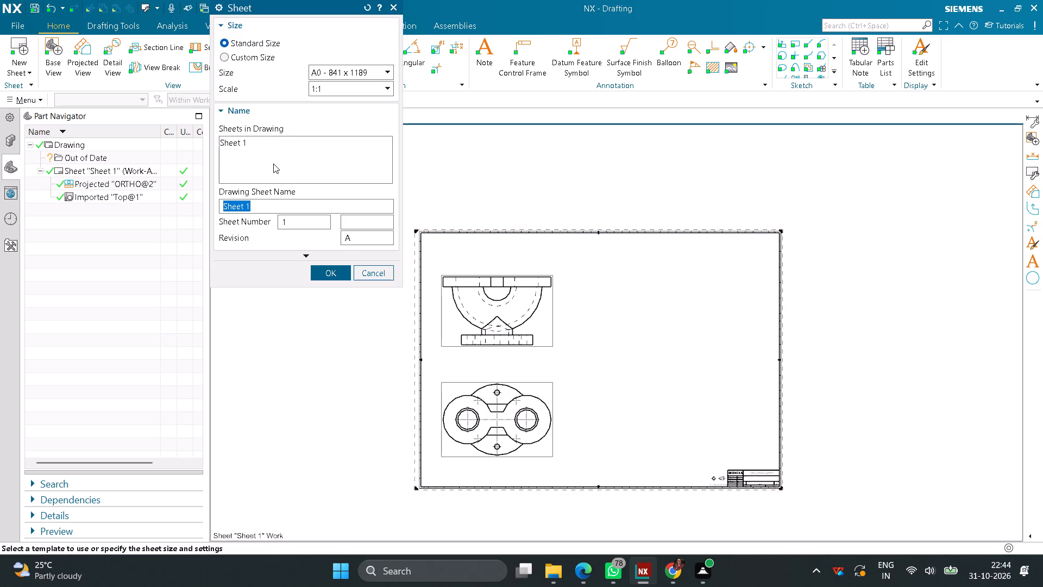
scroll(273, 164, down, 1)
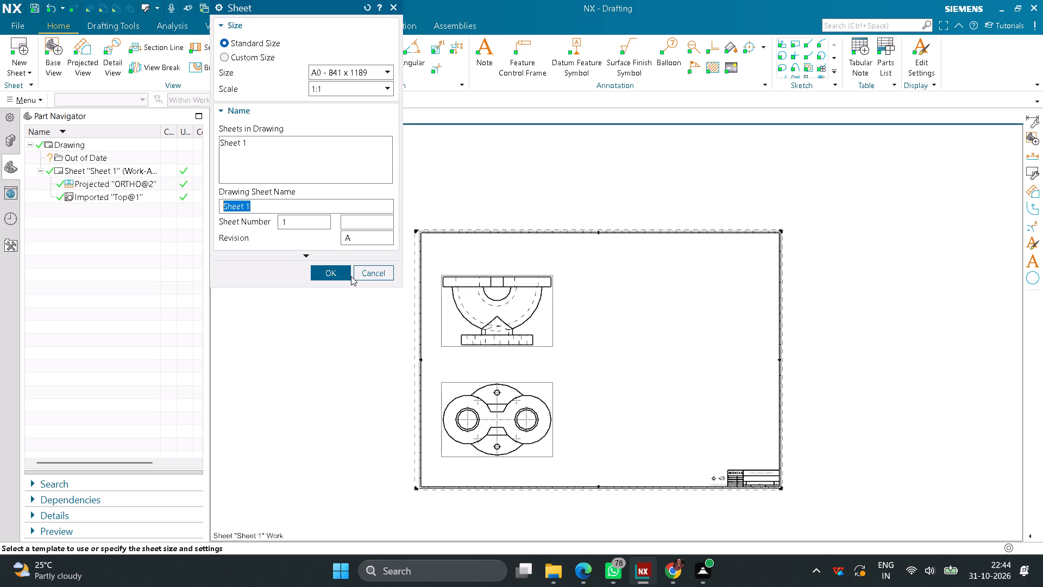
click(342, 273)
right_click(421, 232)
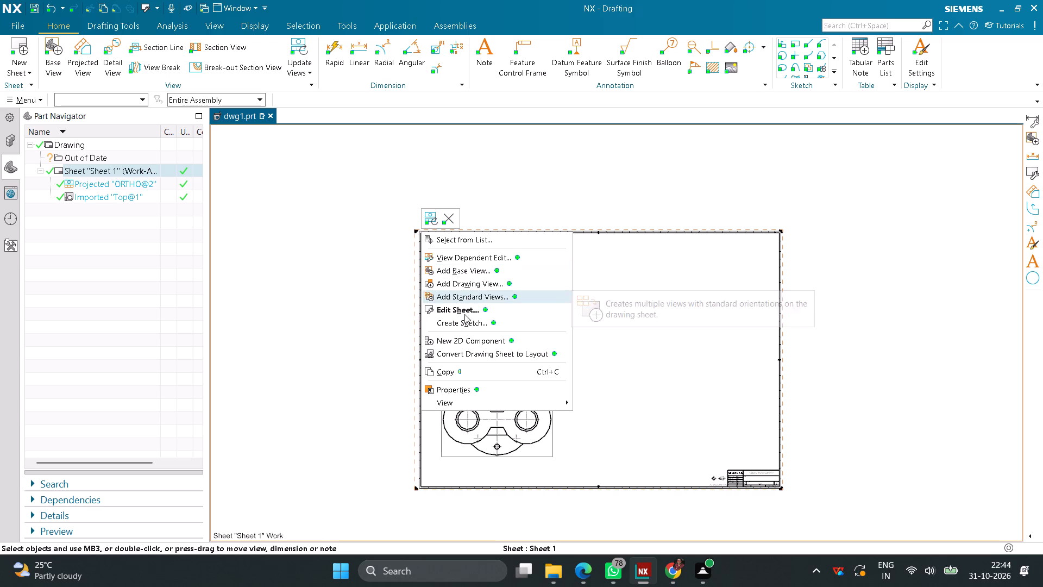
click(455, 386)
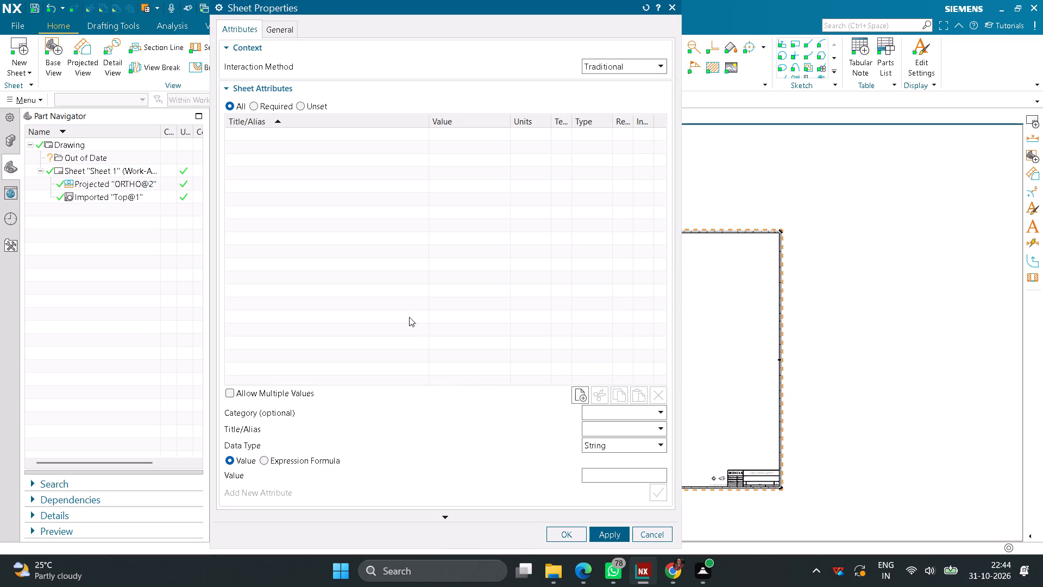
click(282, 31)
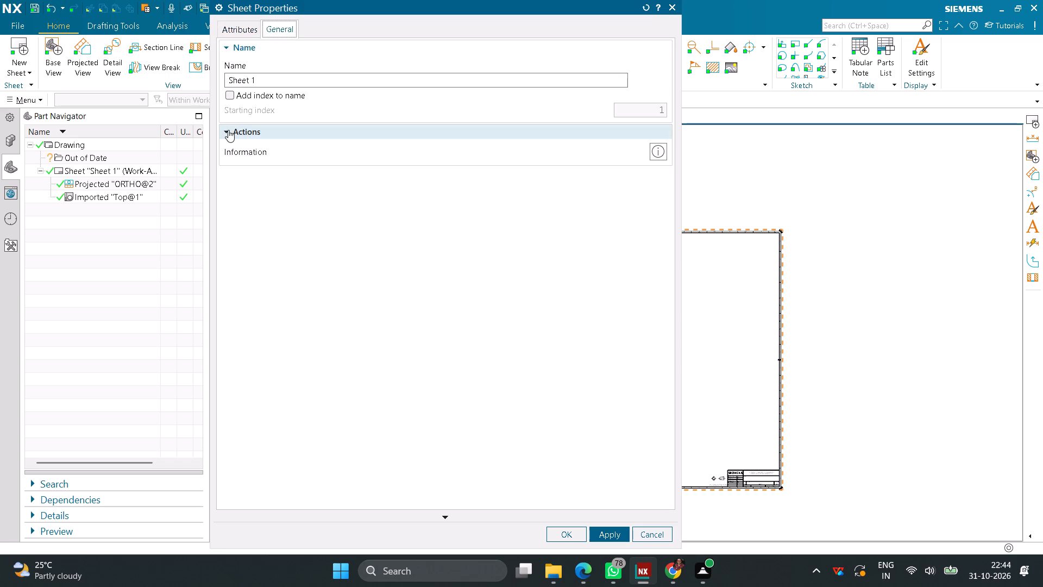
click(228, 130)
click(228, 130)
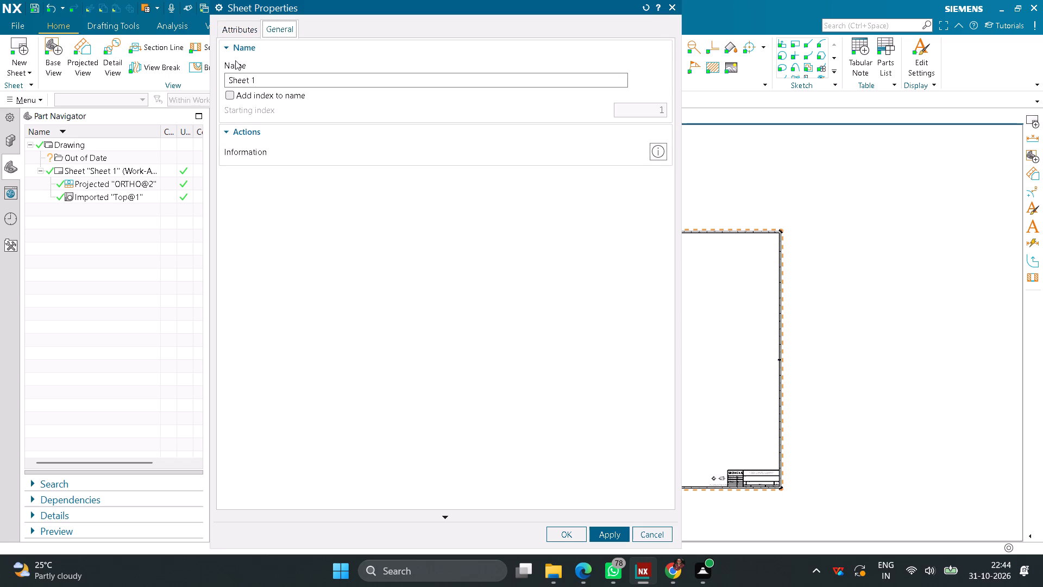
click(229, 49)
click(245, 29)
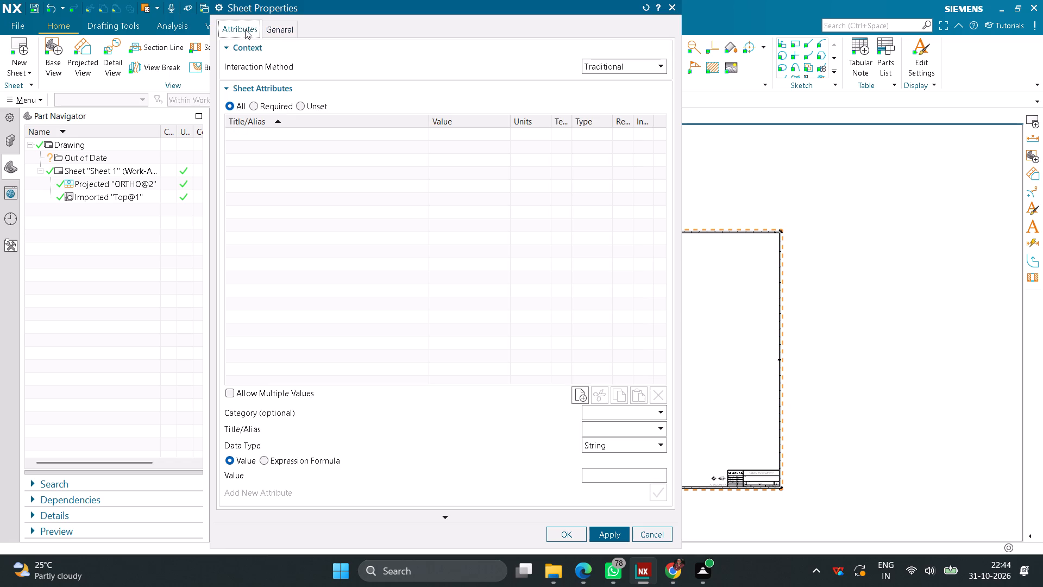
click(272, 103)
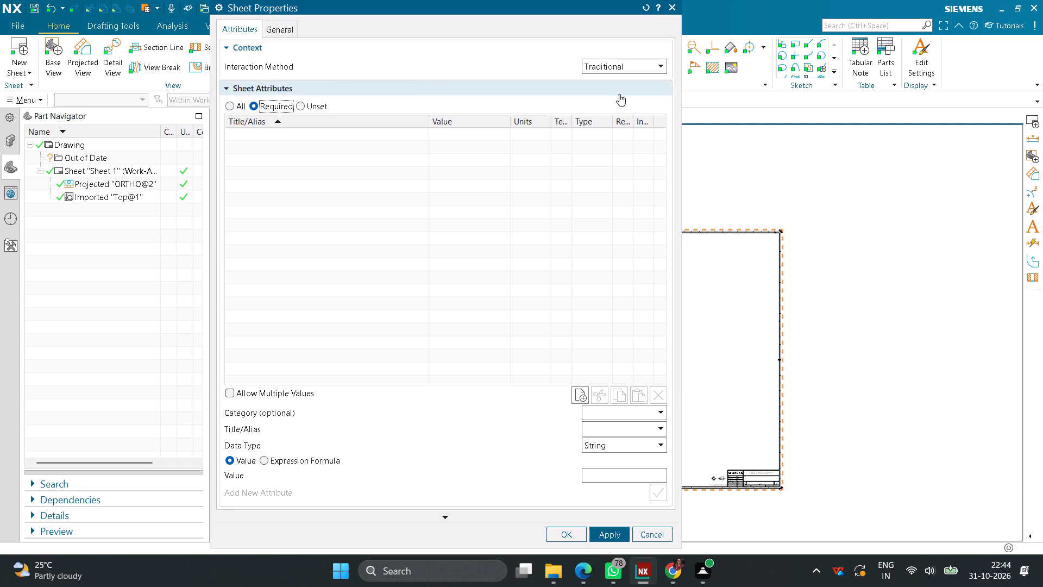
click(656, 68)
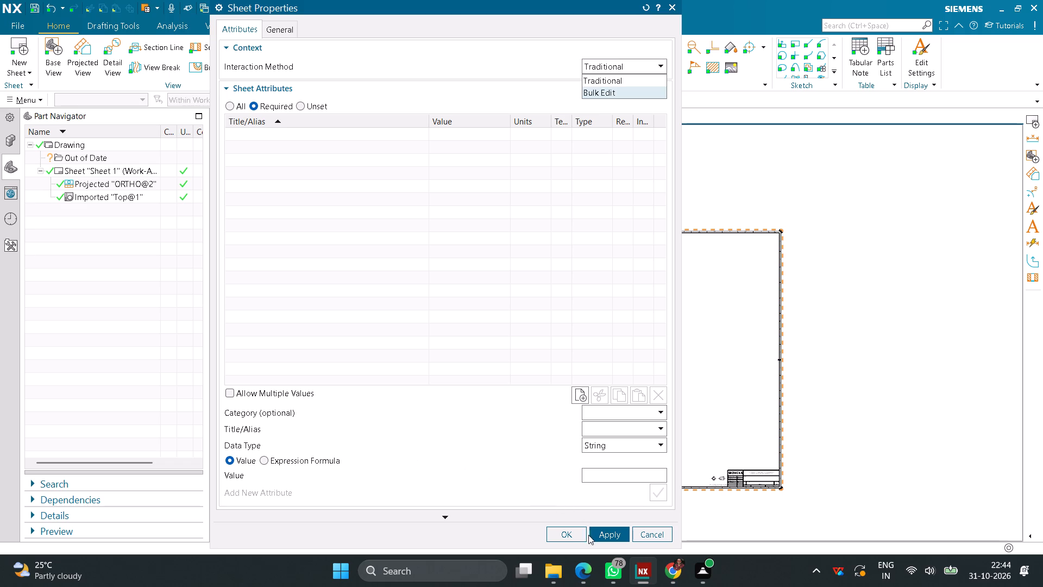
click(568, 536)
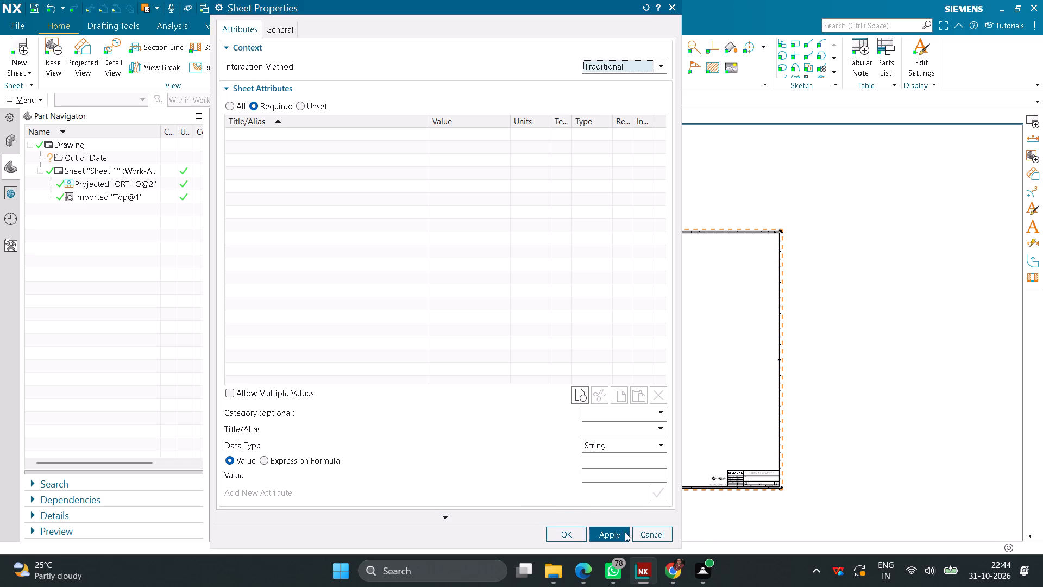
click(615, 532)
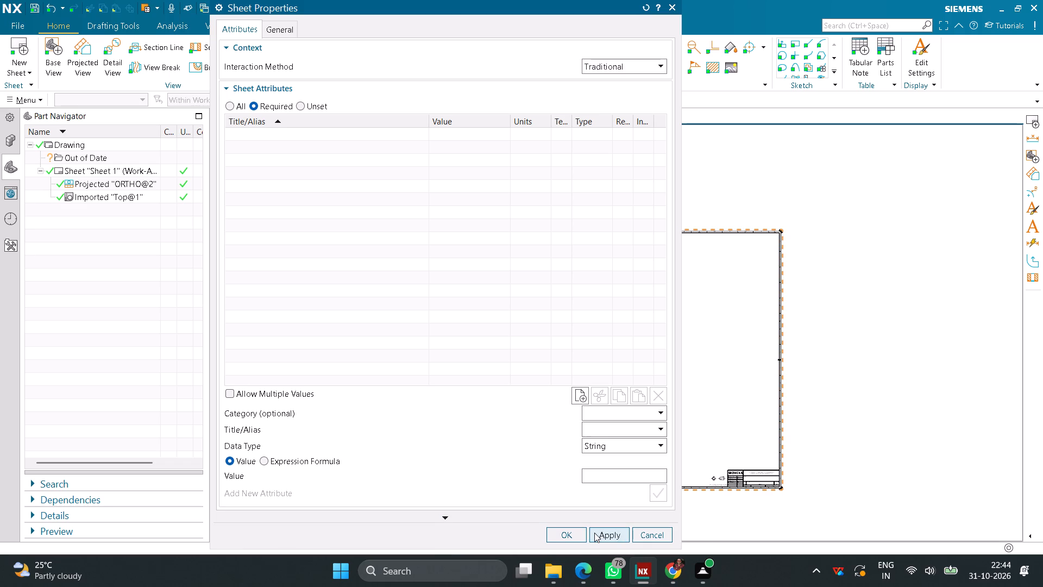
click(575, 535)
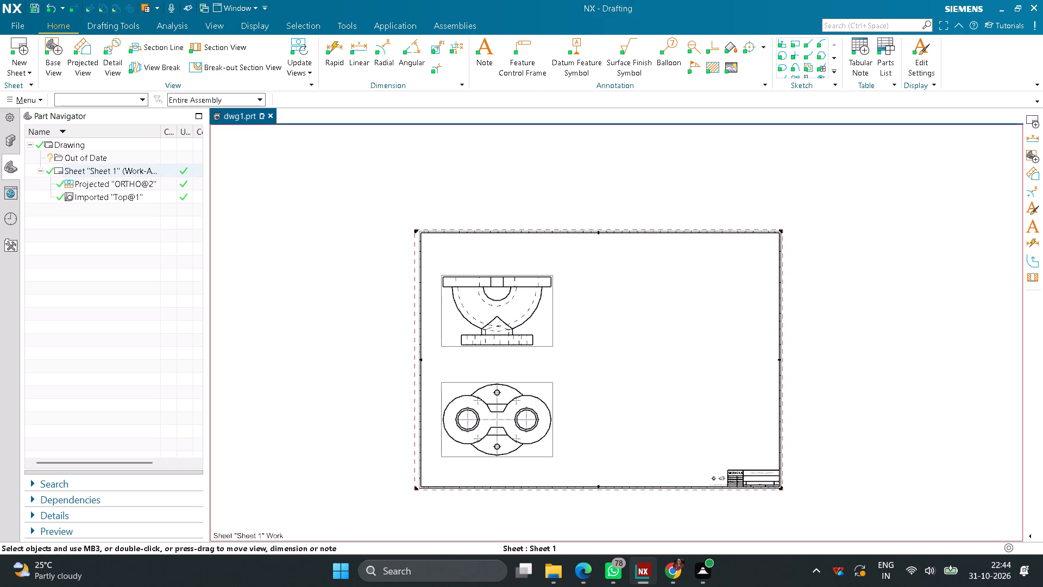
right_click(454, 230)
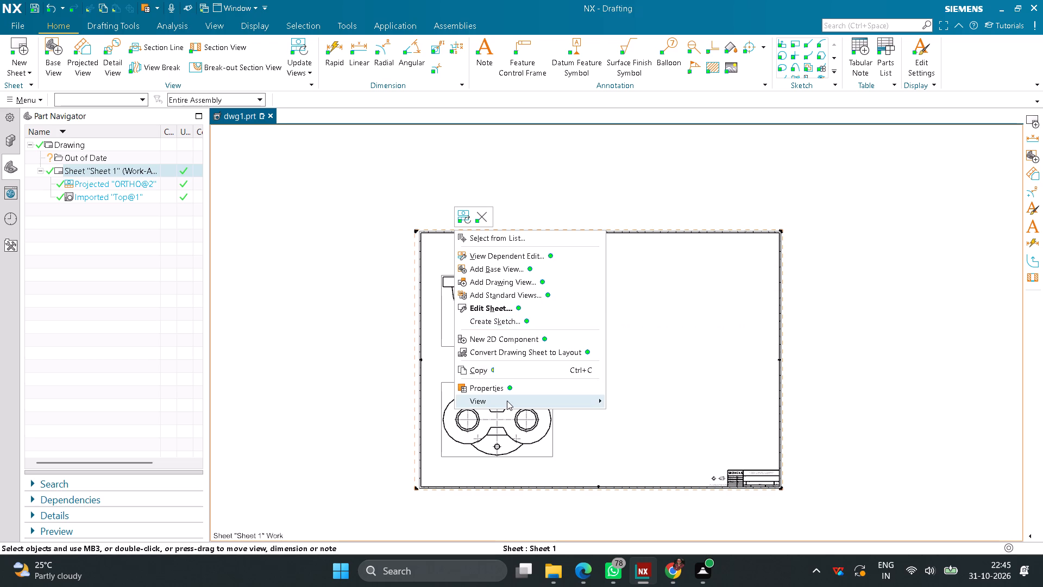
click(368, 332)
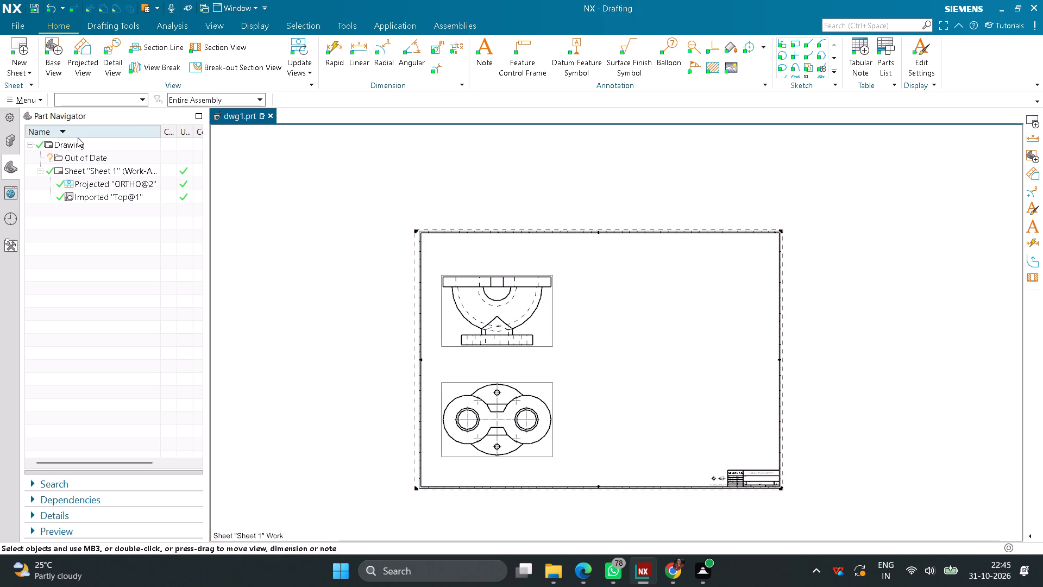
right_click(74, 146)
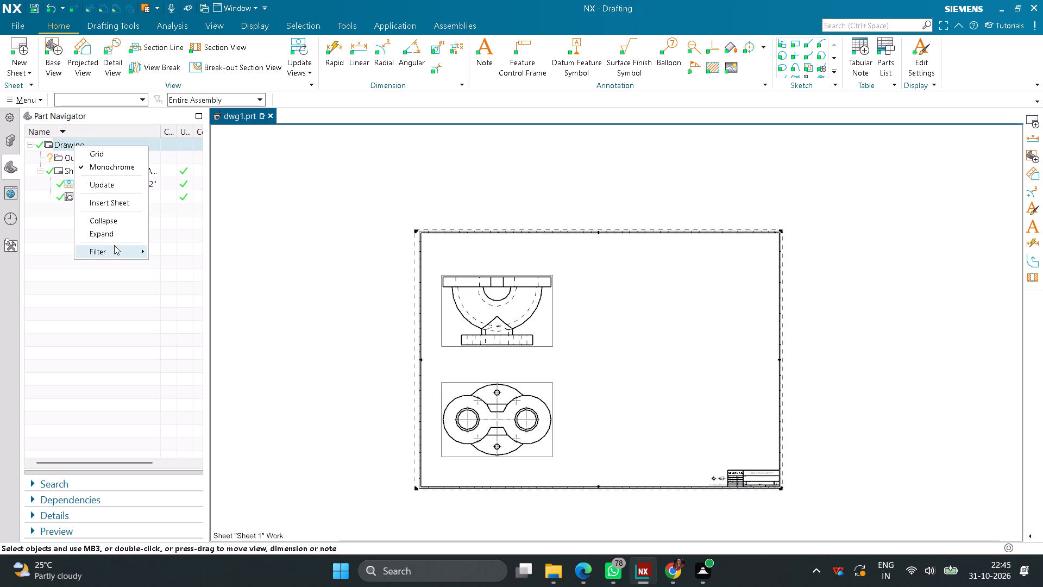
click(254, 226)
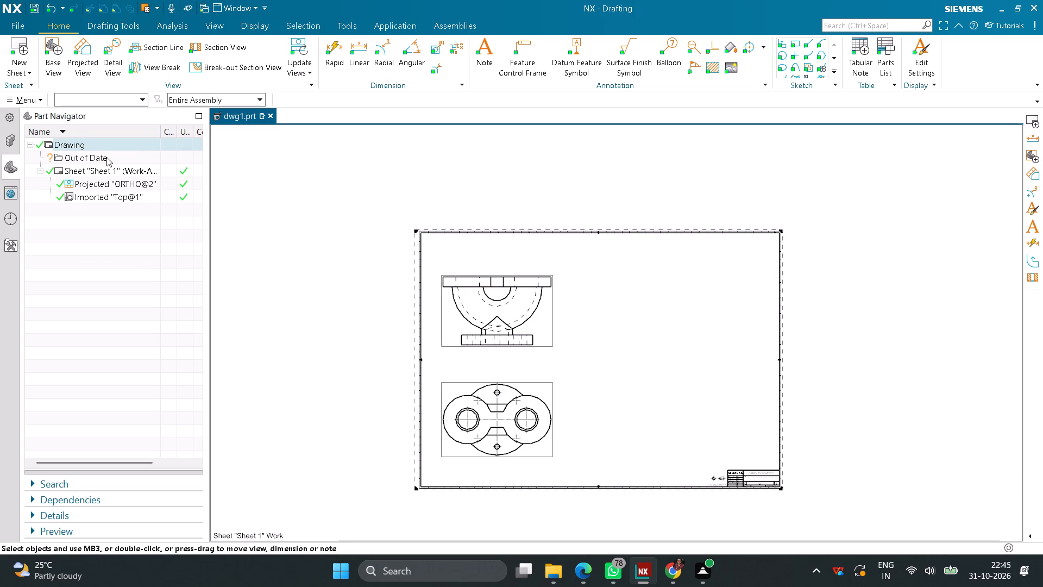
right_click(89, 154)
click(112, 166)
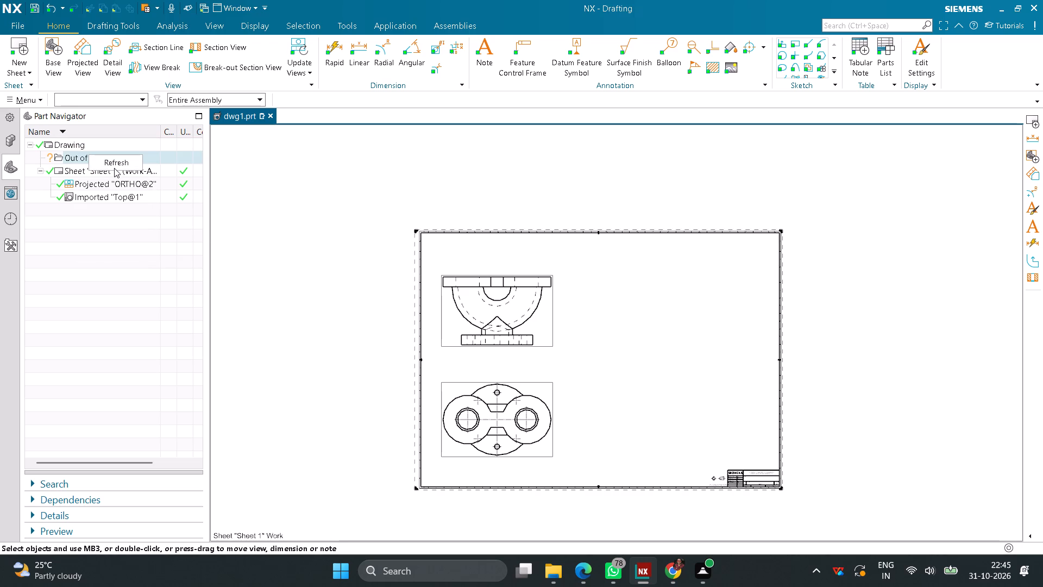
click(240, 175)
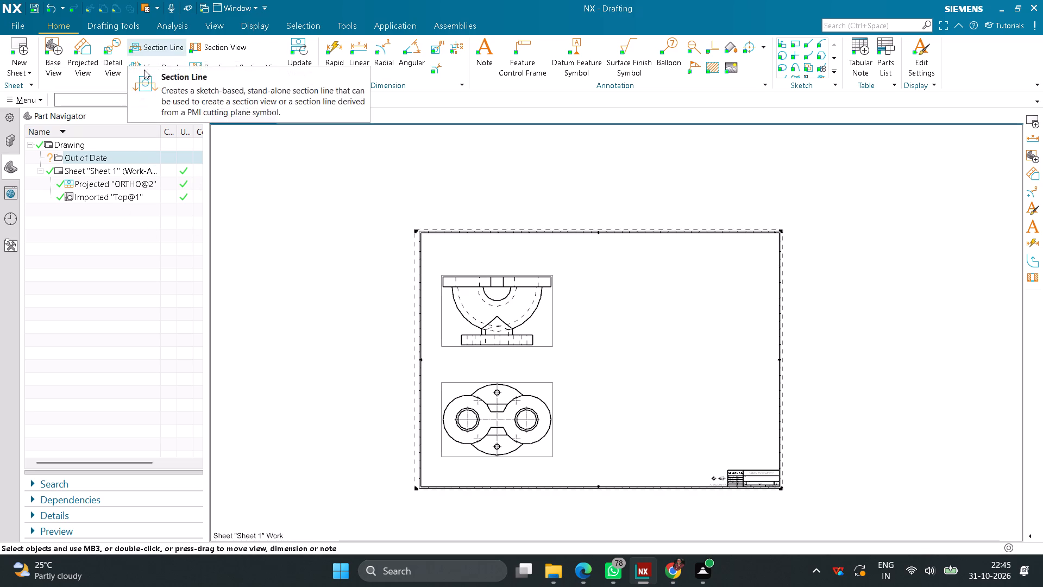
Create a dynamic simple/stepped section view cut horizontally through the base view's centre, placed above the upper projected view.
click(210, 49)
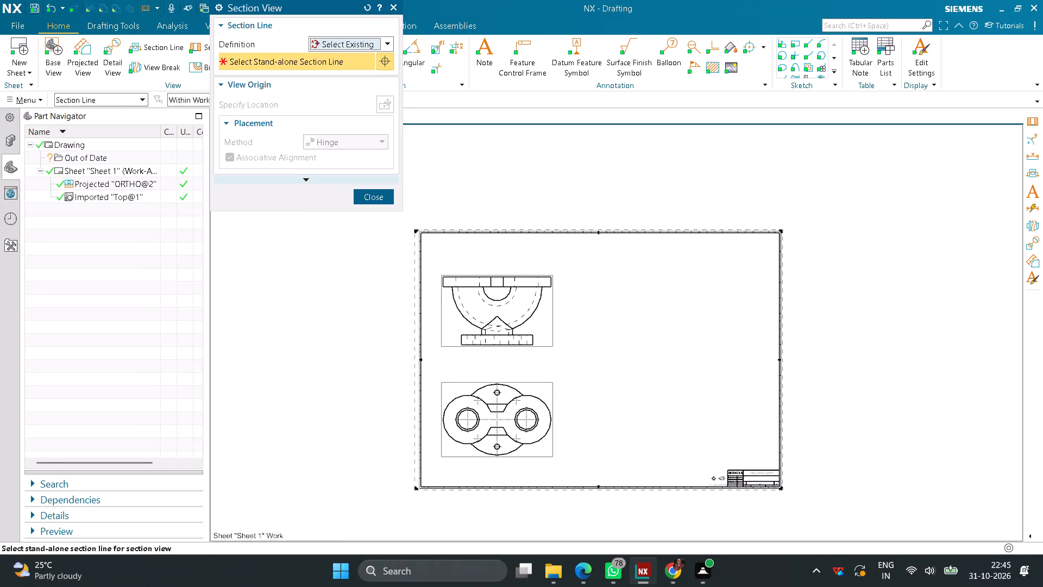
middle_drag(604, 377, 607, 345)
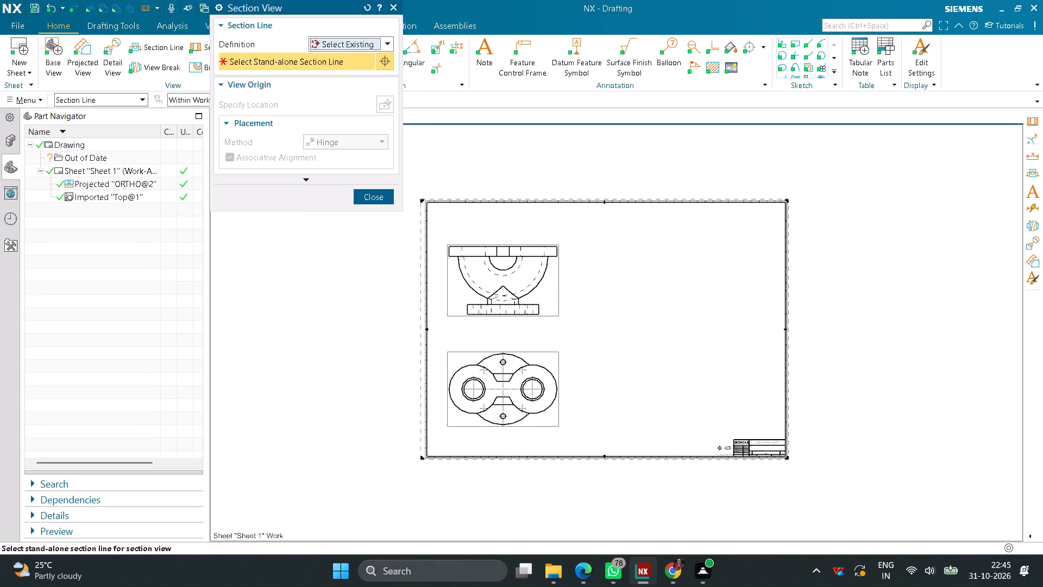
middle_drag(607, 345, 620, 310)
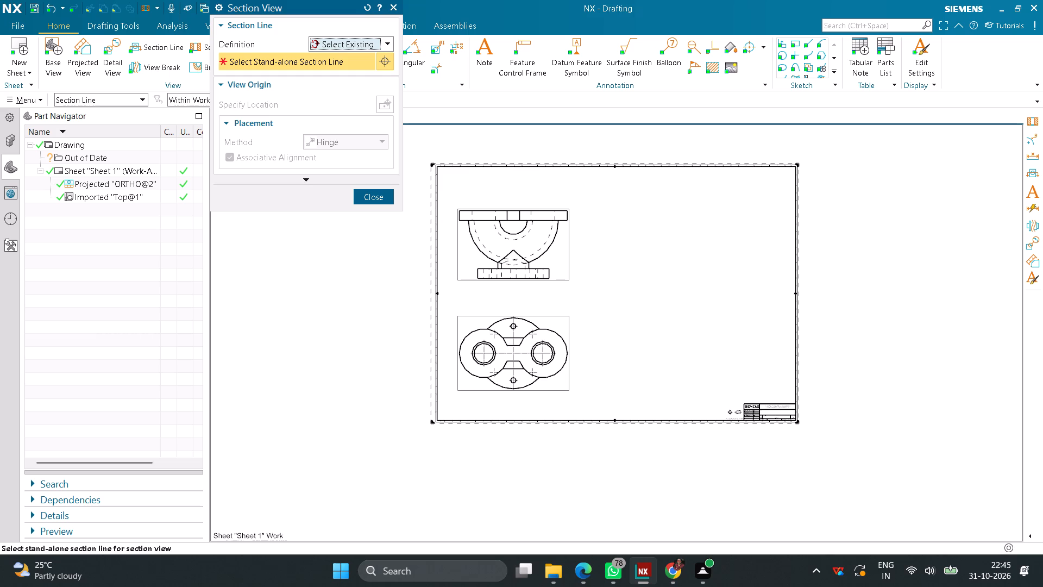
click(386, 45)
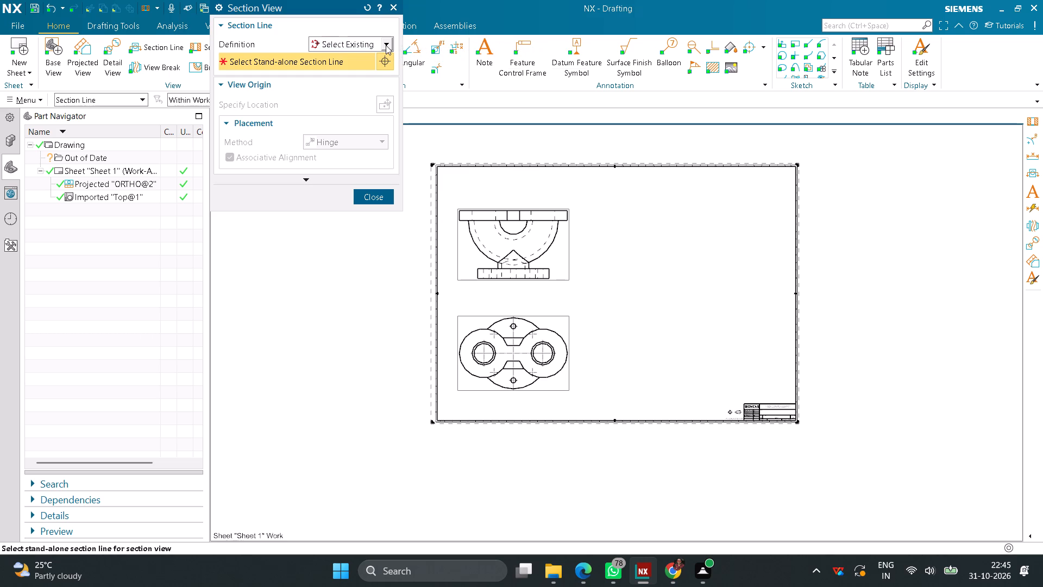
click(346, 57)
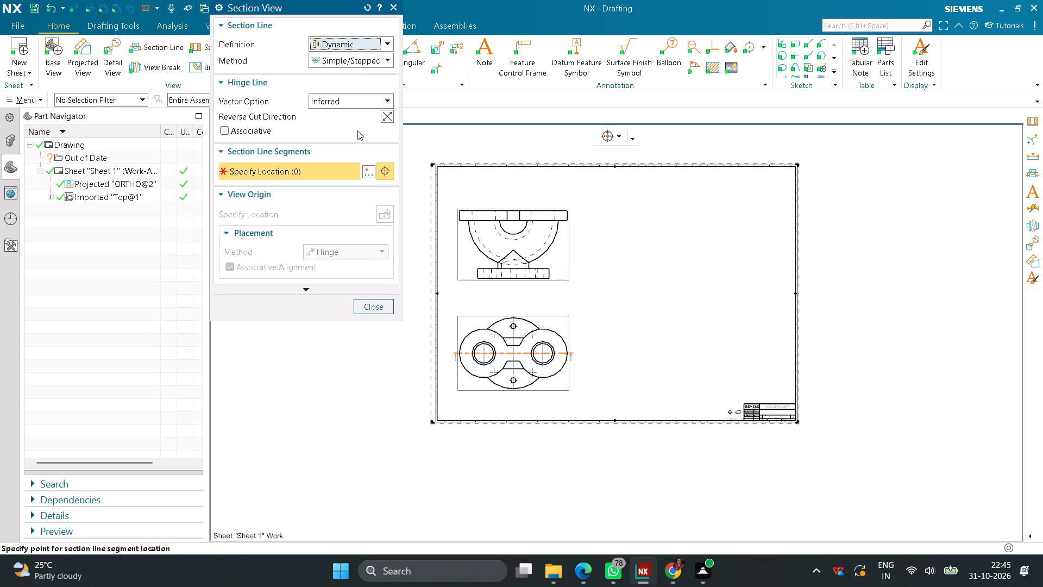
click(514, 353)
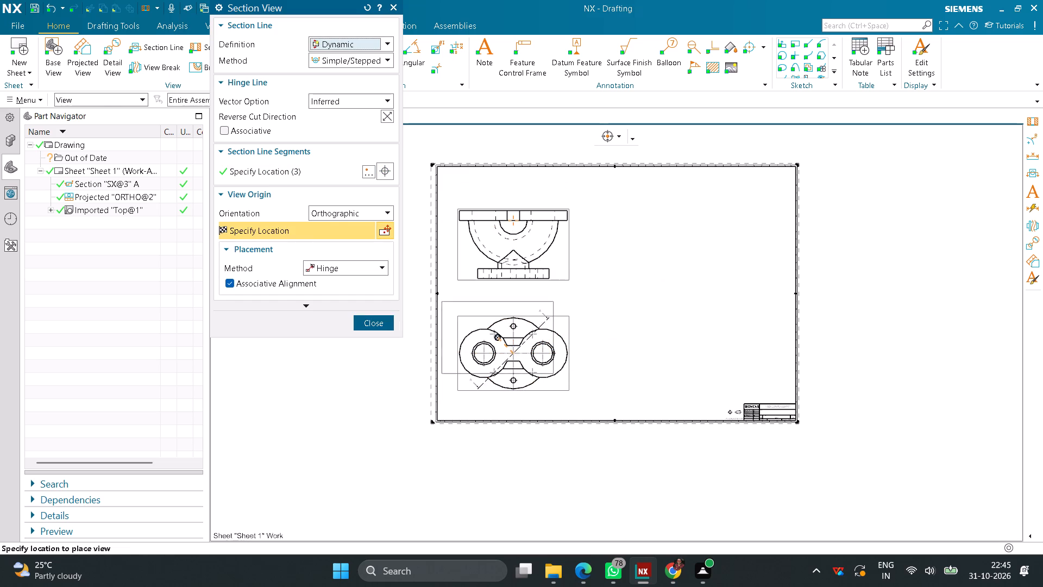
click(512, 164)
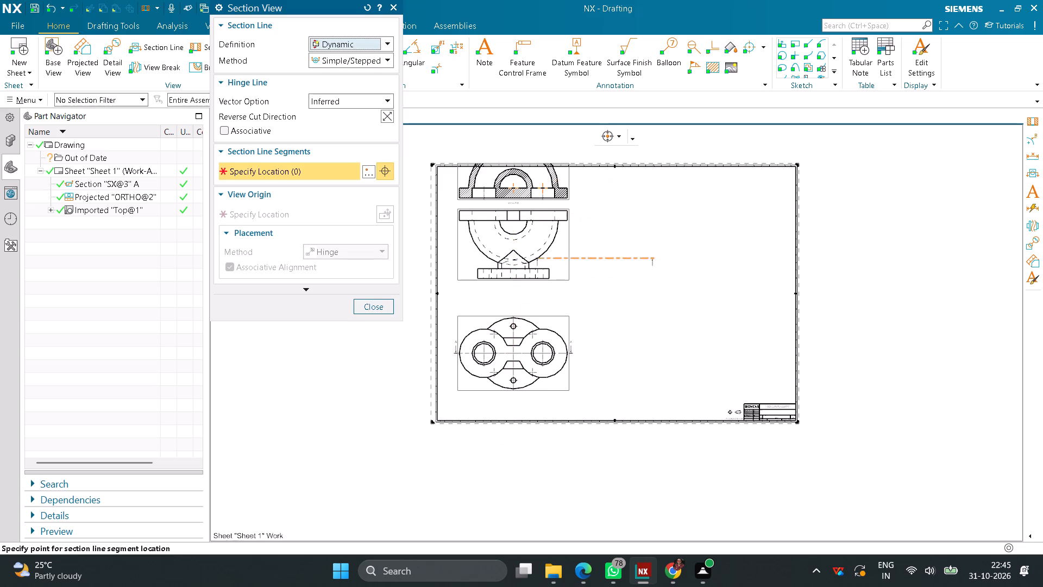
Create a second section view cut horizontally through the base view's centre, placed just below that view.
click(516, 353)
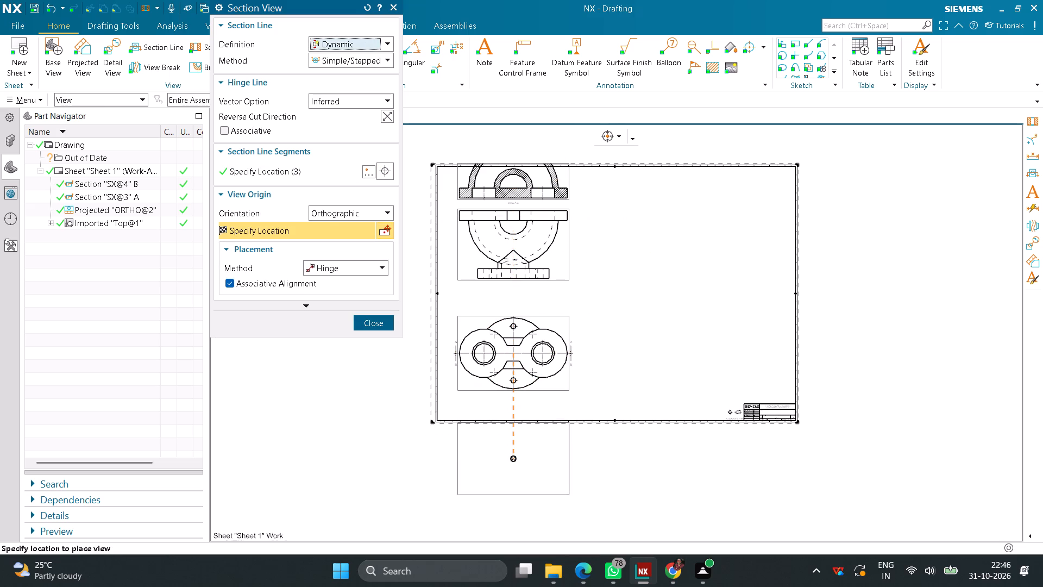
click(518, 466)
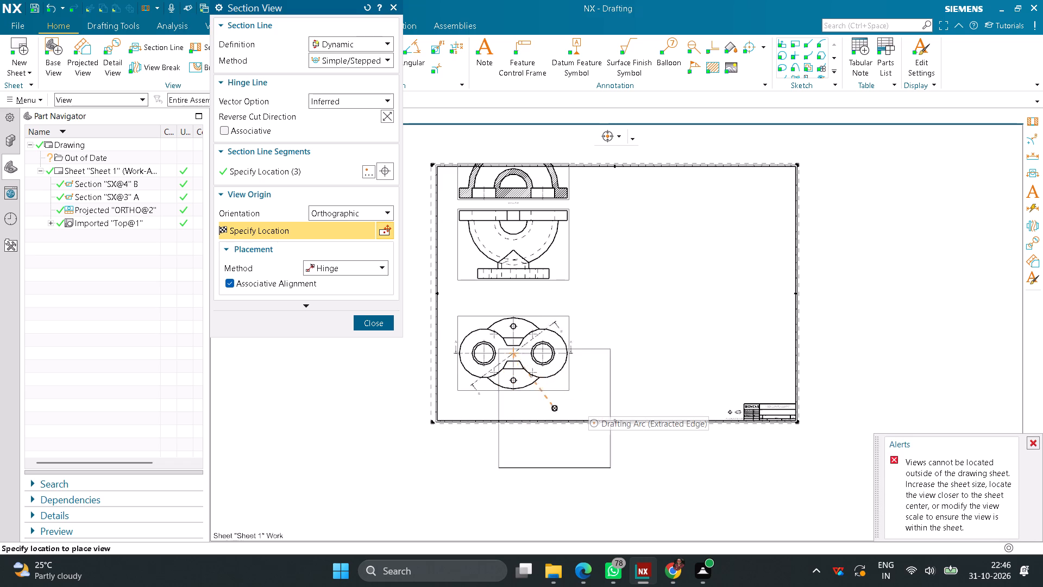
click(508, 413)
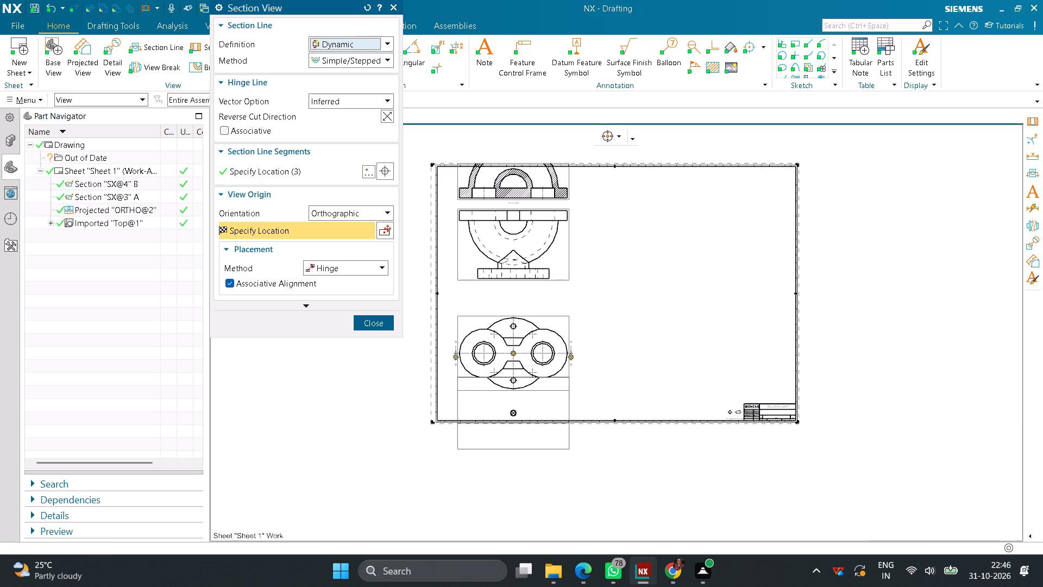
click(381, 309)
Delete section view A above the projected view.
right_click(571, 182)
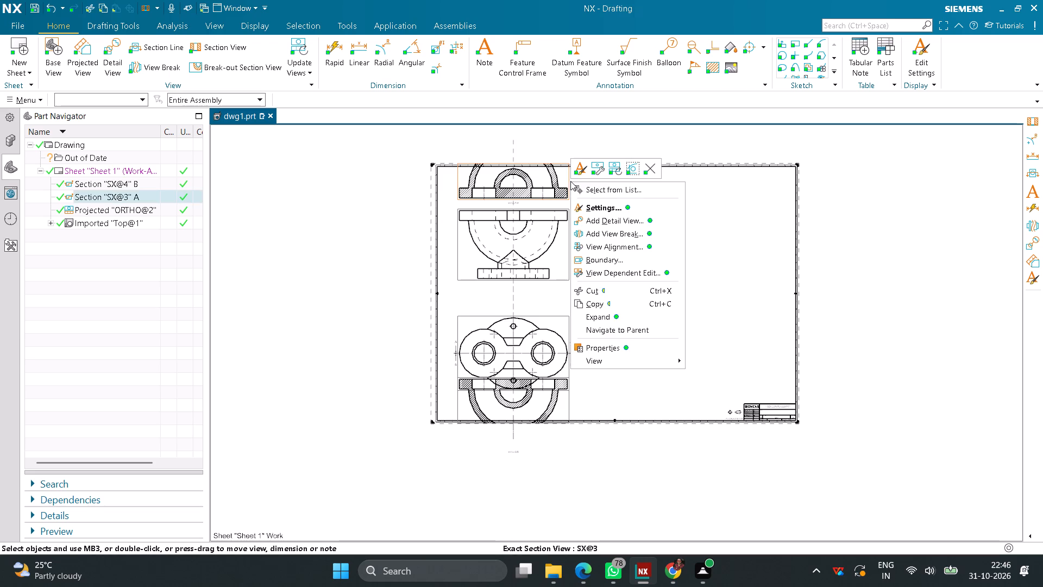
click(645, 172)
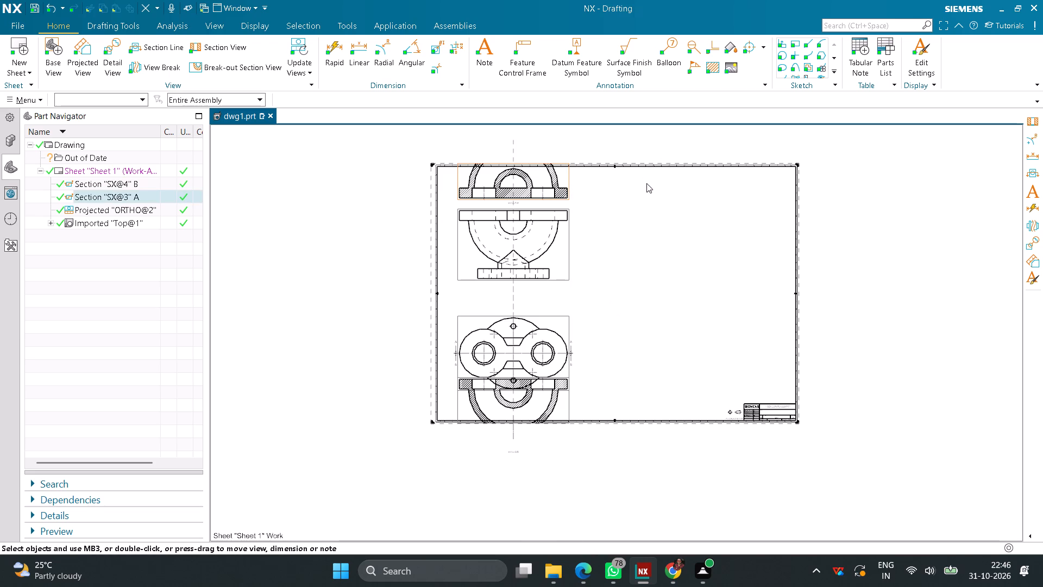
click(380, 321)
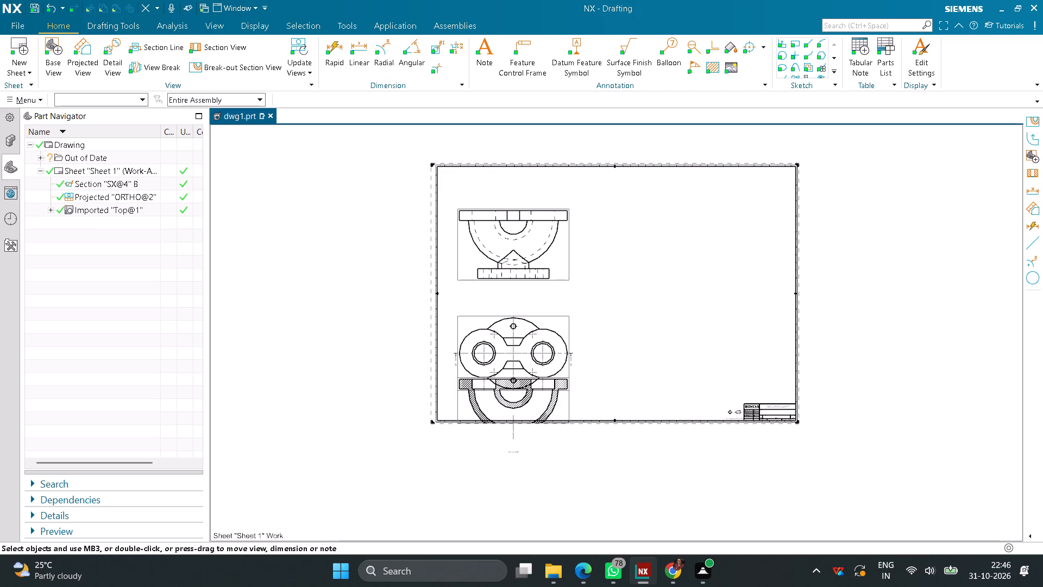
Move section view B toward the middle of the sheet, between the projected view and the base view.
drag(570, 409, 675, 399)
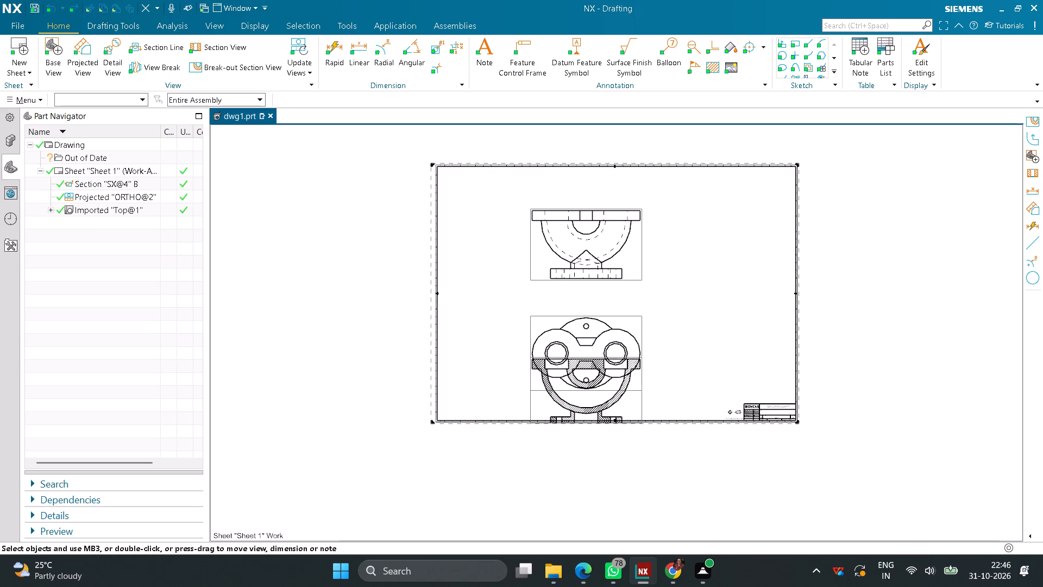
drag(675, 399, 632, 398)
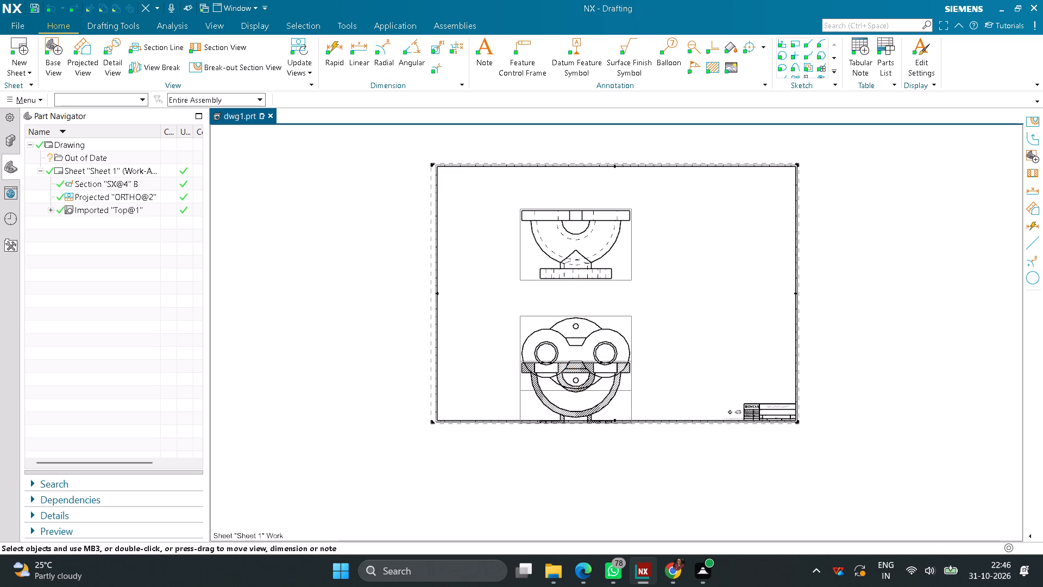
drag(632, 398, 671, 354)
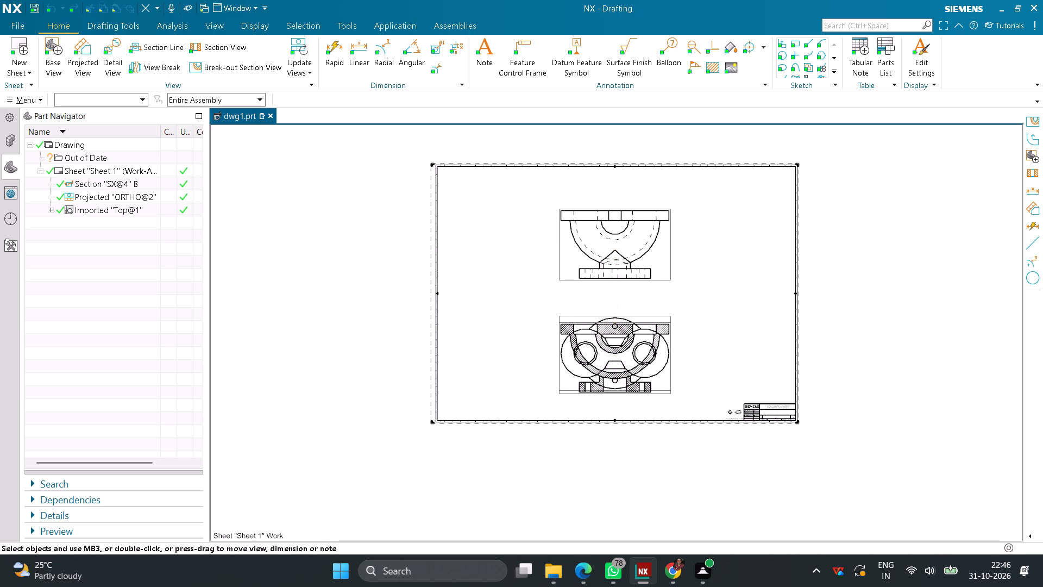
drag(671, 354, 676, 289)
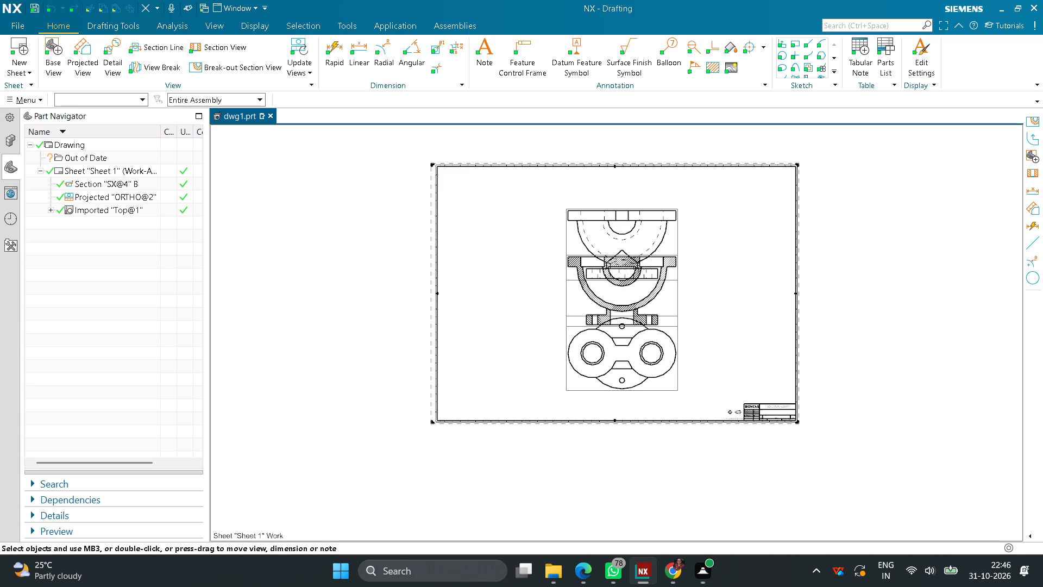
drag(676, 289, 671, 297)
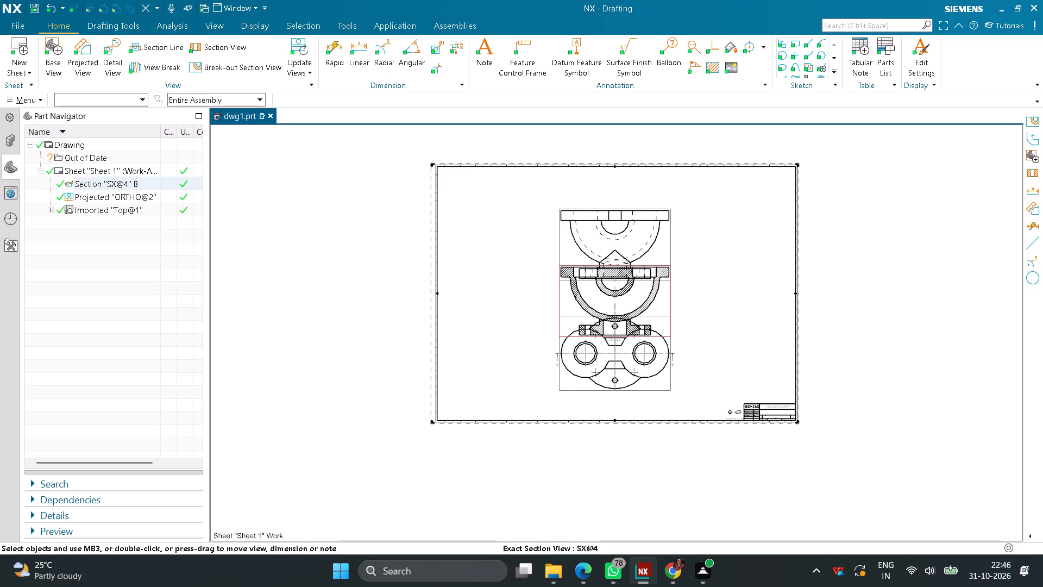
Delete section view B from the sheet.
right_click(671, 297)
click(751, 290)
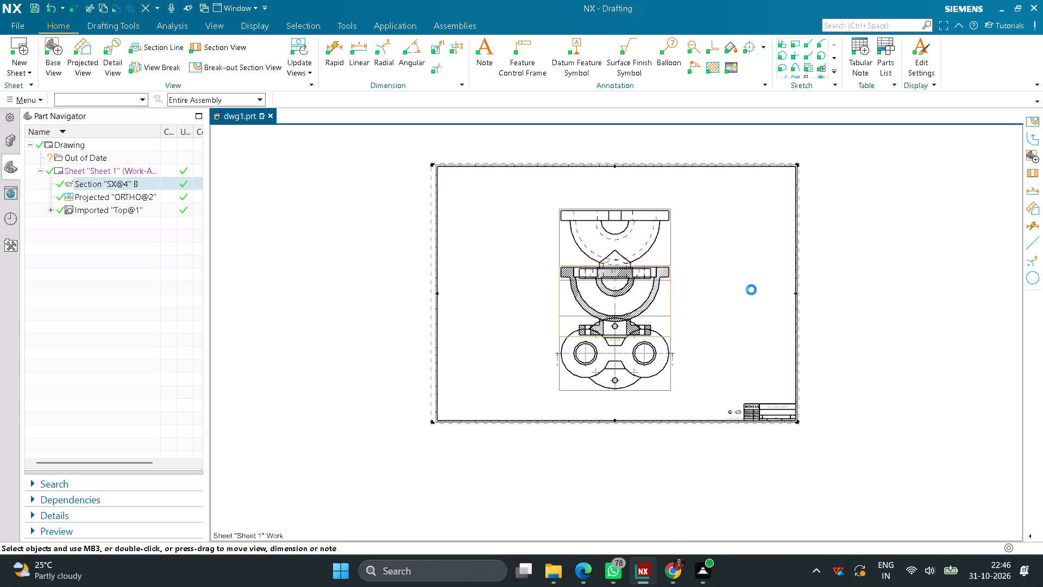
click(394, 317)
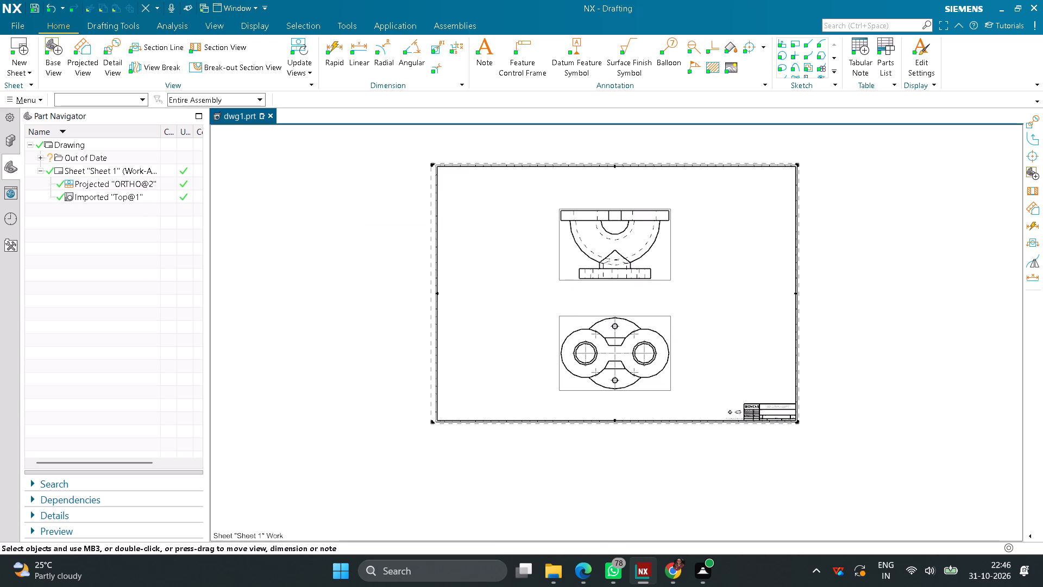
Move the base view with its aligned projected view back toward the sheet's left side, slightly closer together.
drag(555, 331, 524, 319)
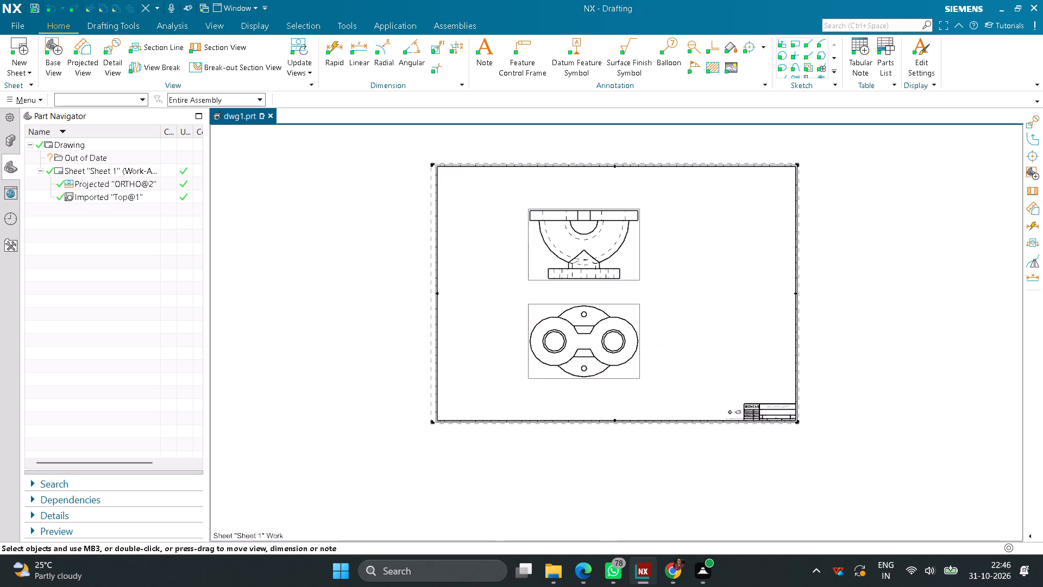
drag(524, 319, 465, 322)
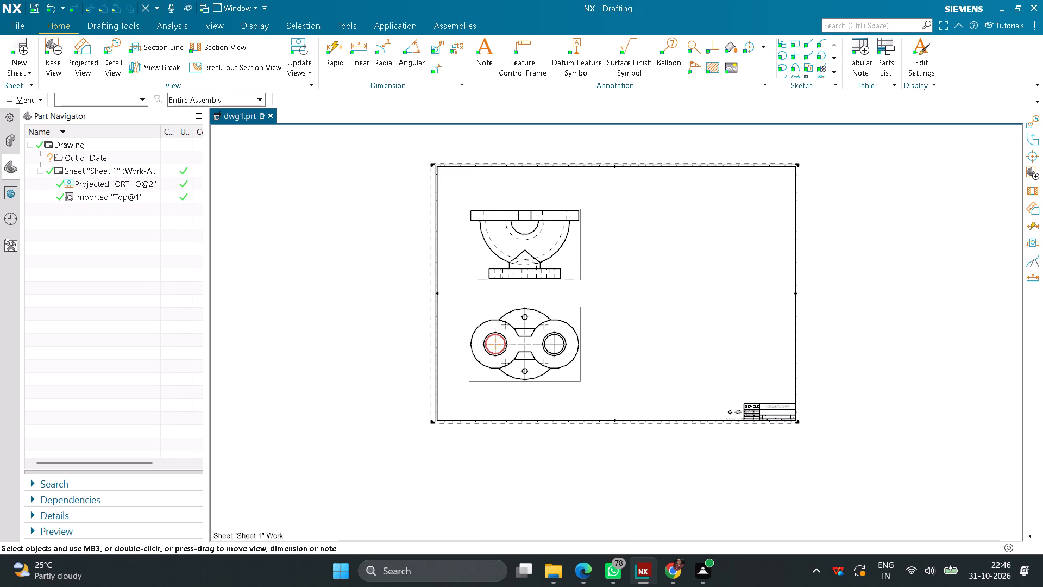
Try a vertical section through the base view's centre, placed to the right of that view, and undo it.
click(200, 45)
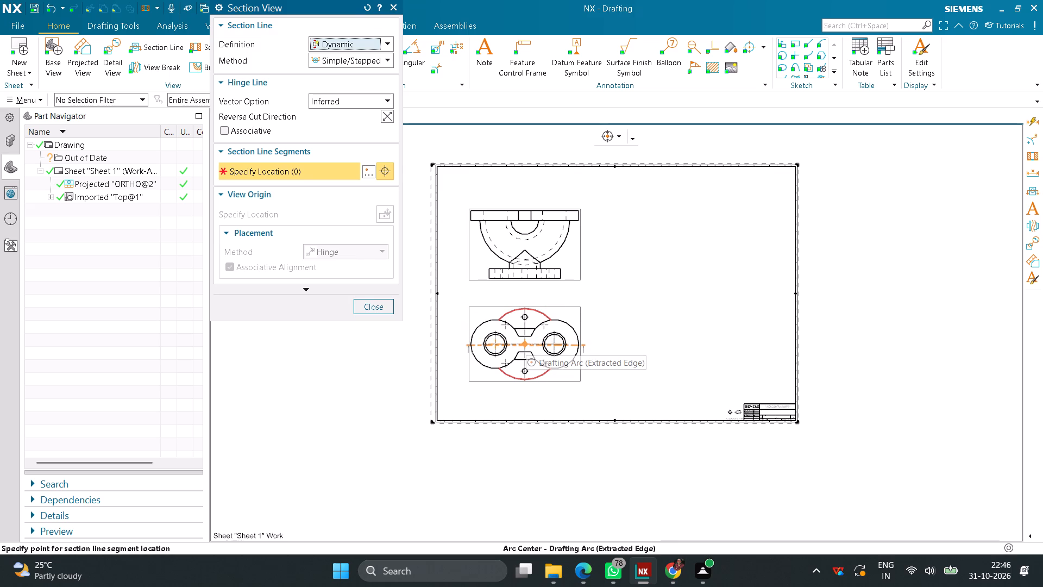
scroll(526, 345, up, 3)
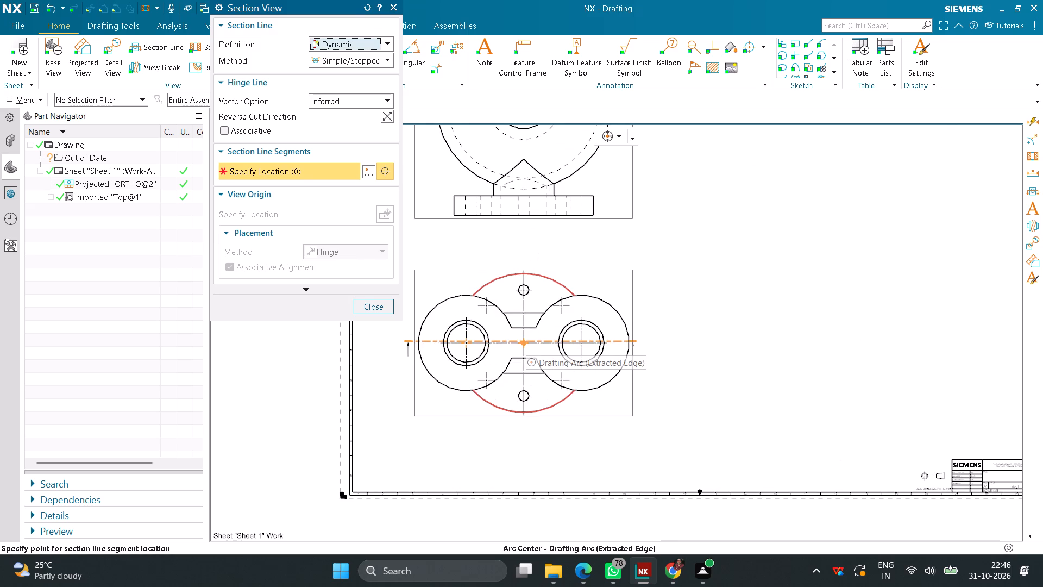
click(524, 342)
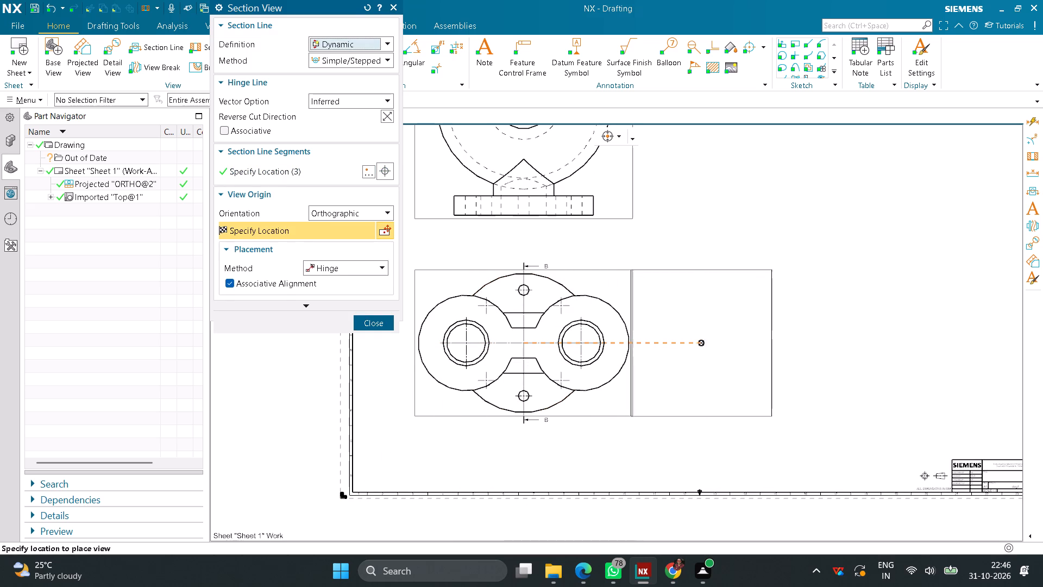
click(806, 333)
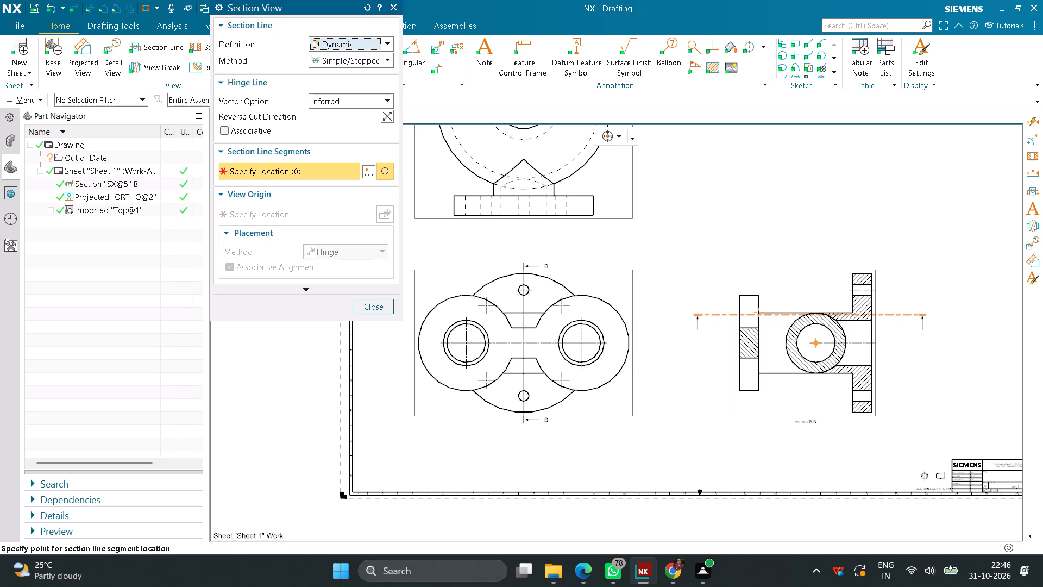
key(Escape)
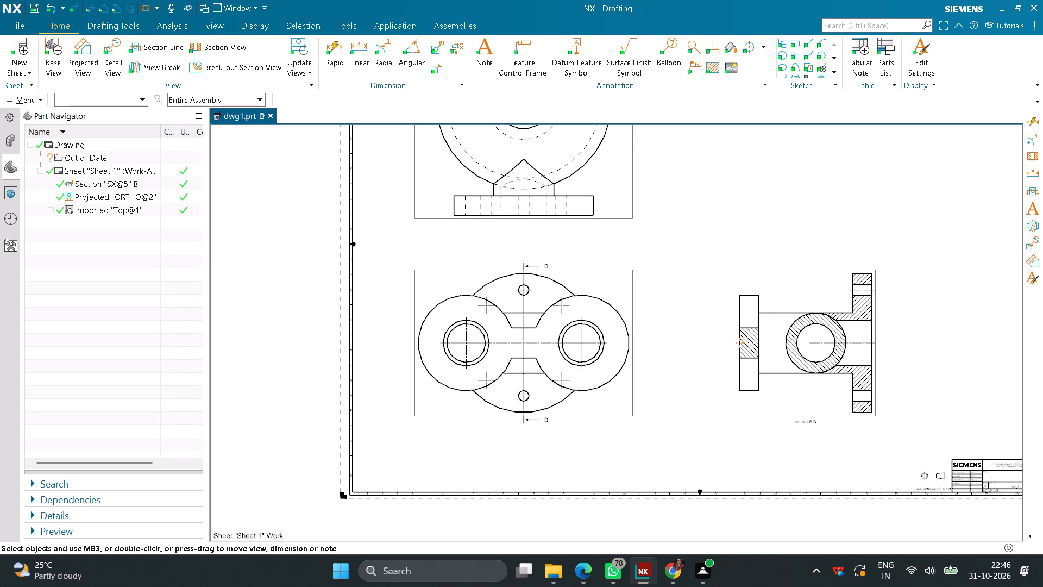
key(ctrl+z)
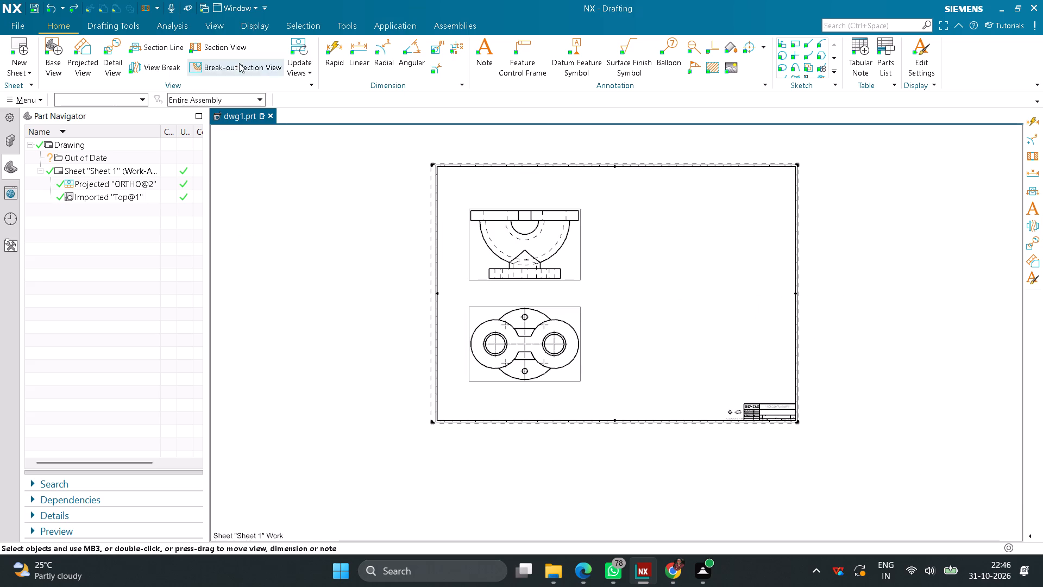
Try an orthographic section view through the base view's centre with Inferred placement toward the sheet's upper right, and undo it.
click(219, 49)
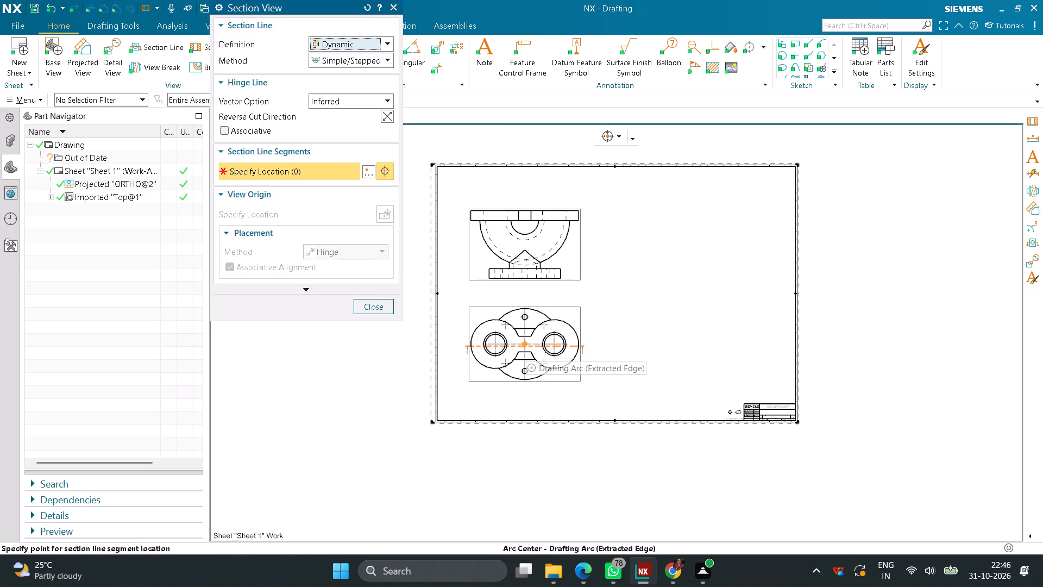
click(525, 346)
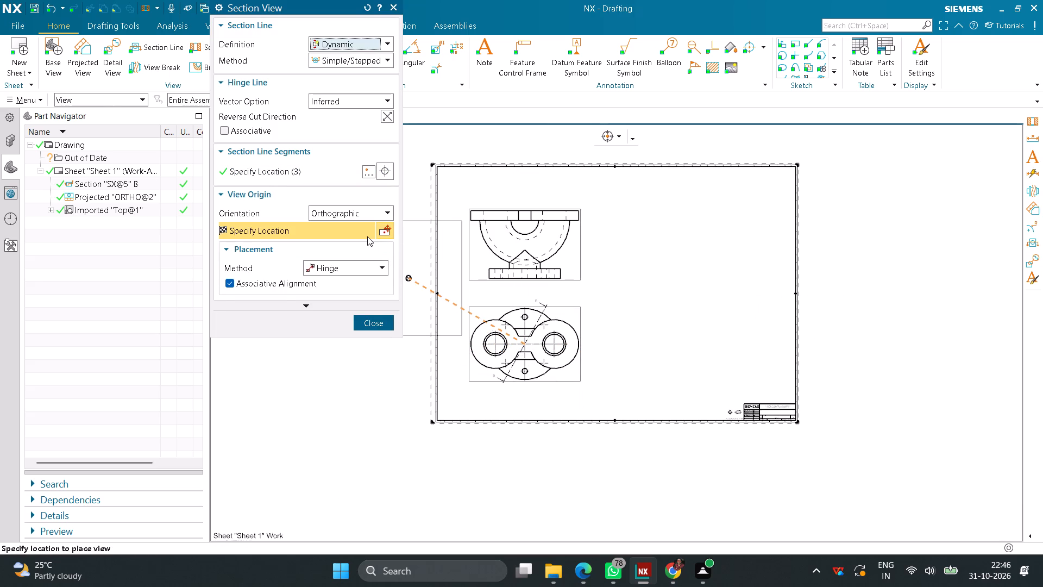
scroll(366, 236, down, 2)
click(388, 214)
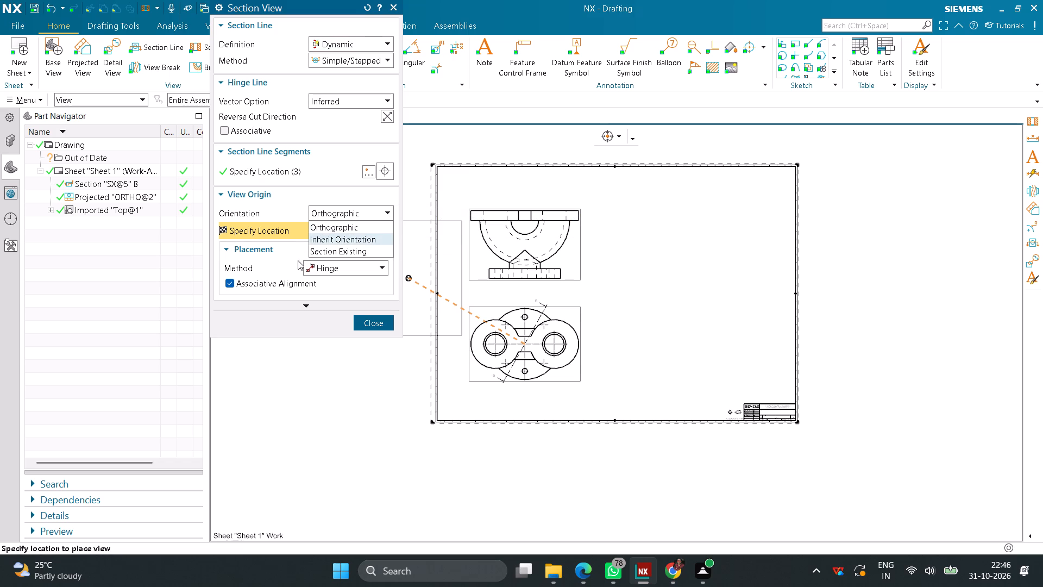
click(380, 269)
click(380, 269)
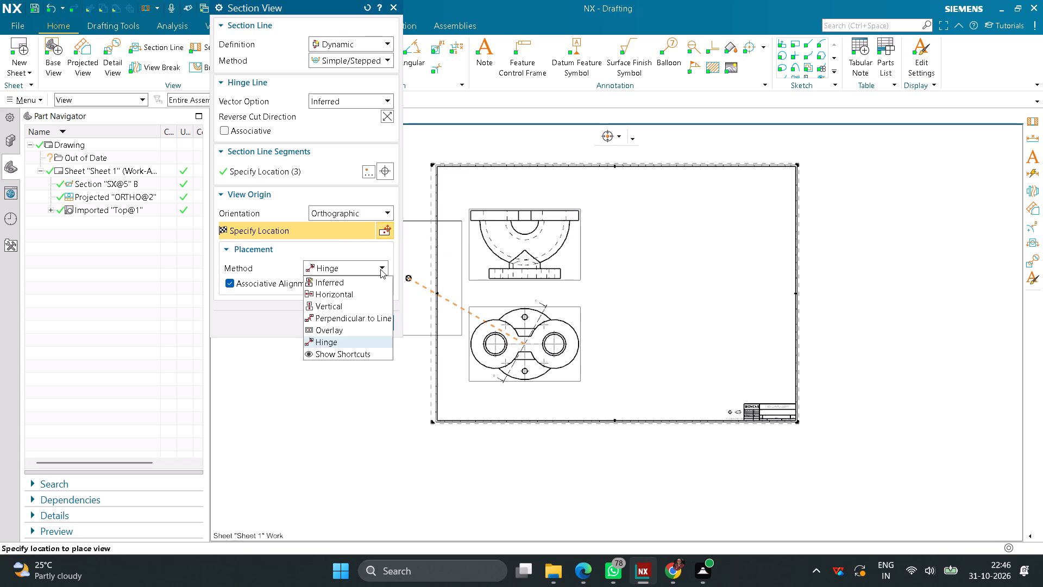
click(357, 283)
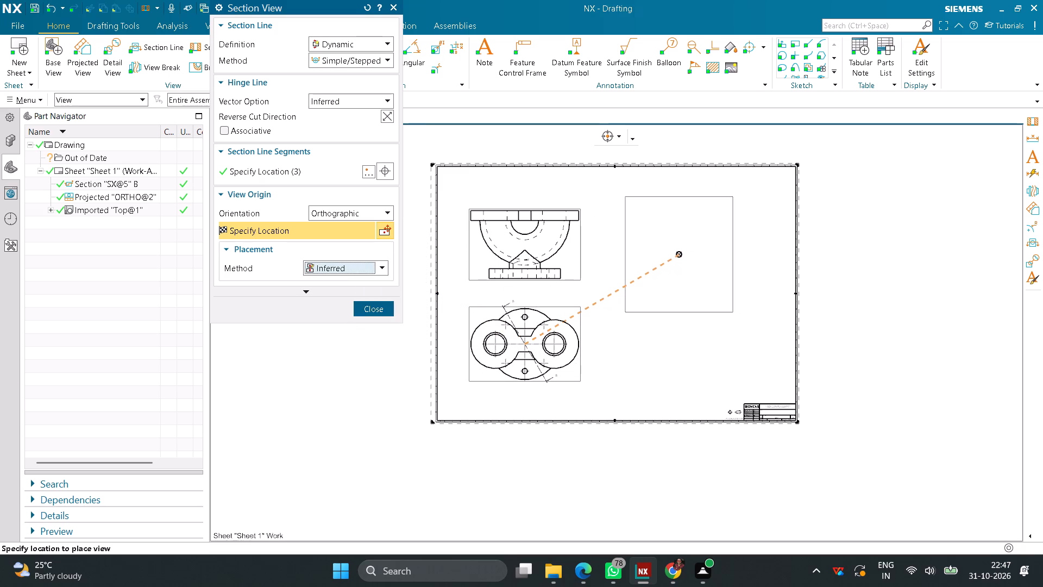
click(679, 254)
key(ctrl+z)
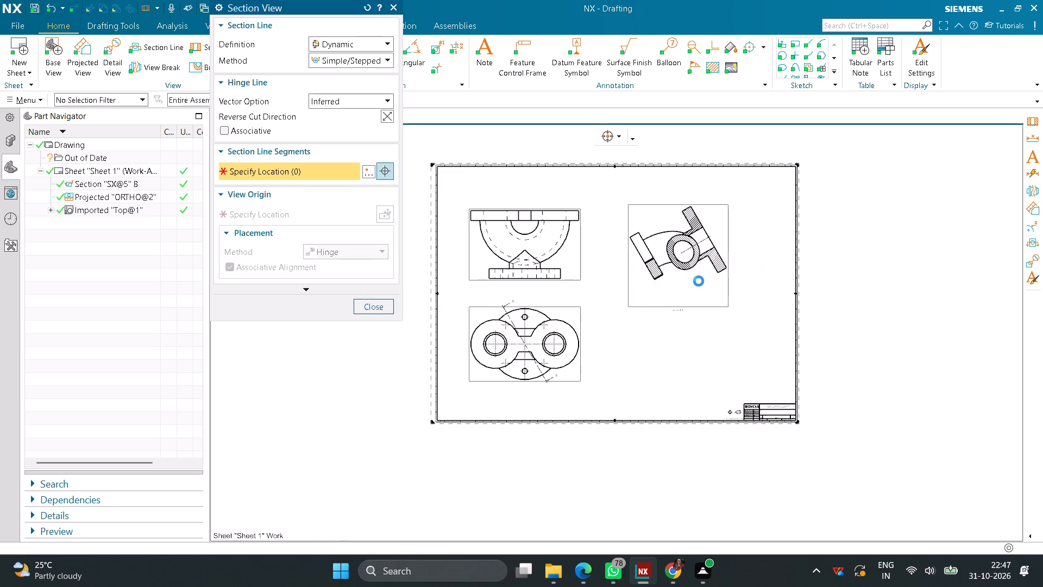
Delete the projected view above the base view from the sheet.
right_click(580, 264)
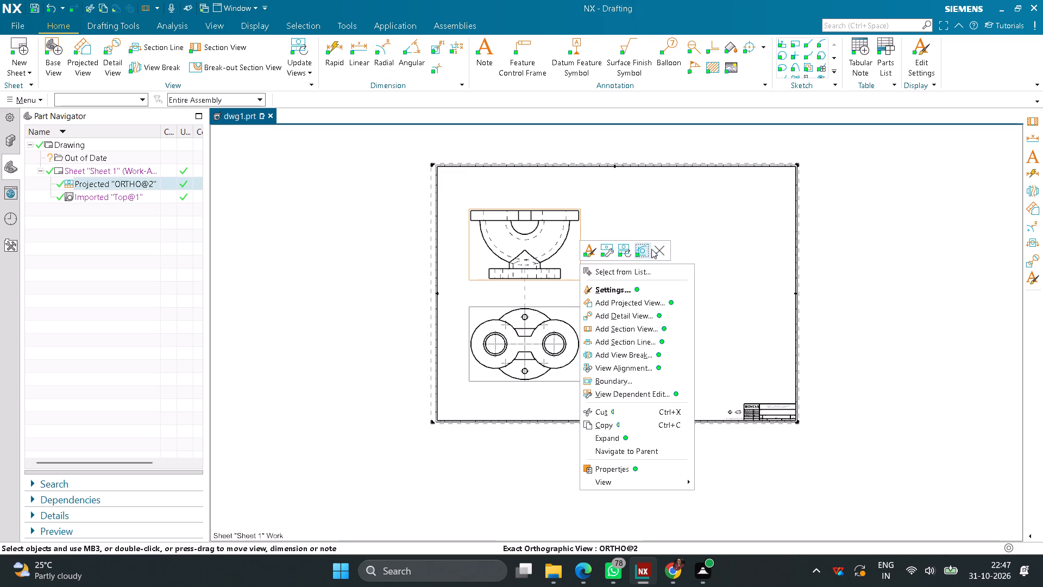
click(652, 249)
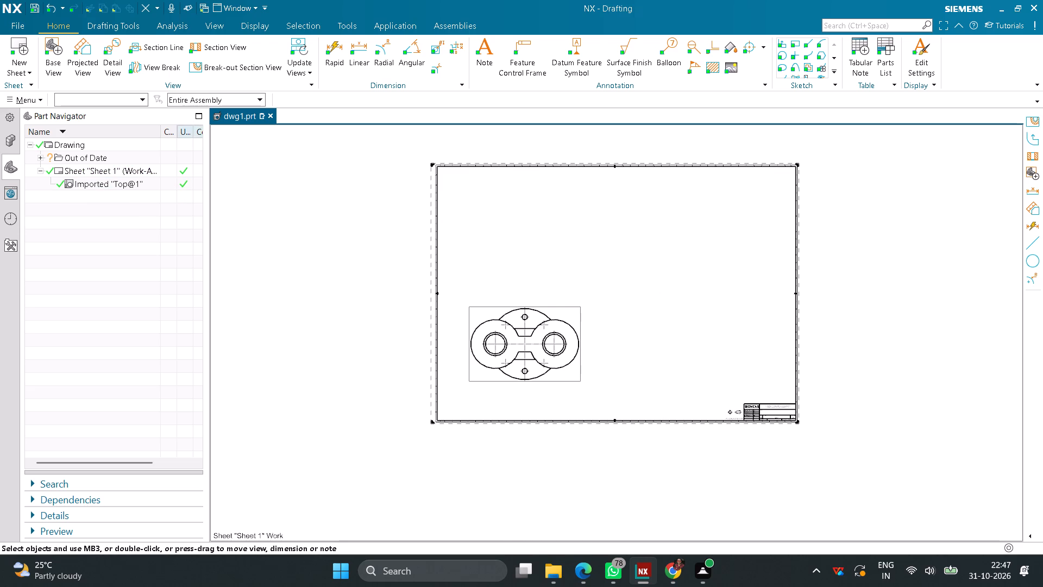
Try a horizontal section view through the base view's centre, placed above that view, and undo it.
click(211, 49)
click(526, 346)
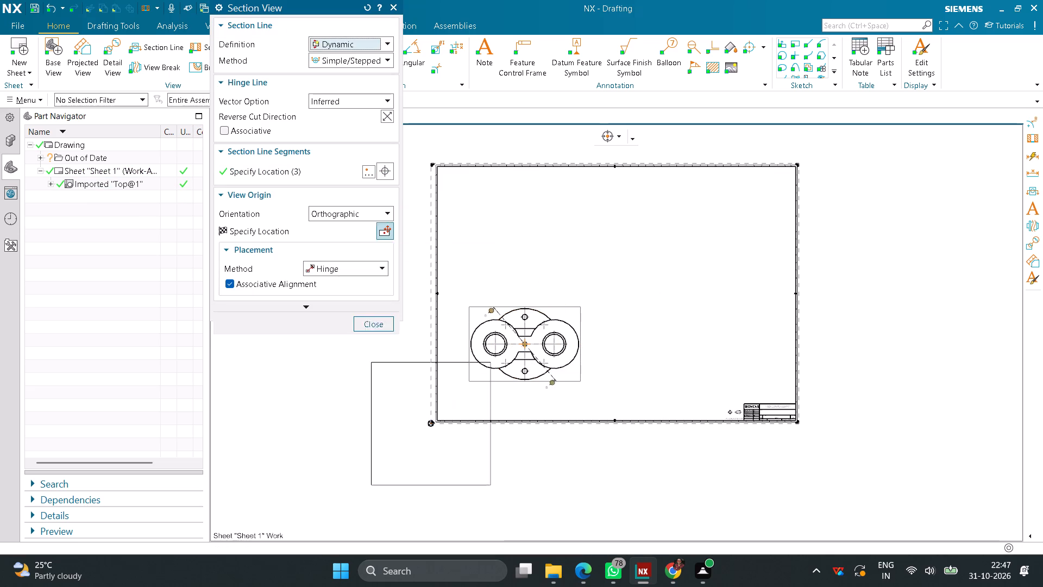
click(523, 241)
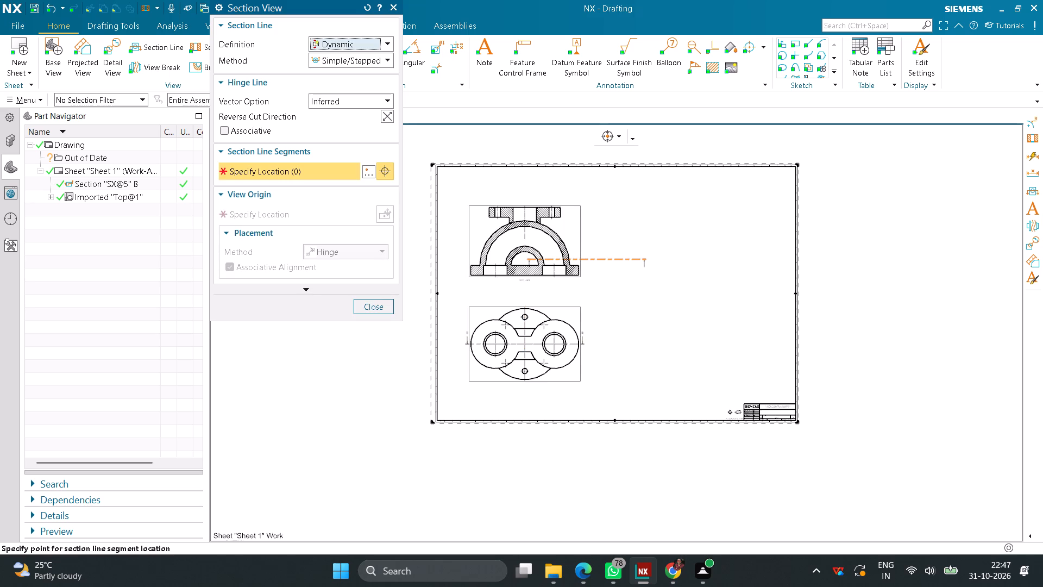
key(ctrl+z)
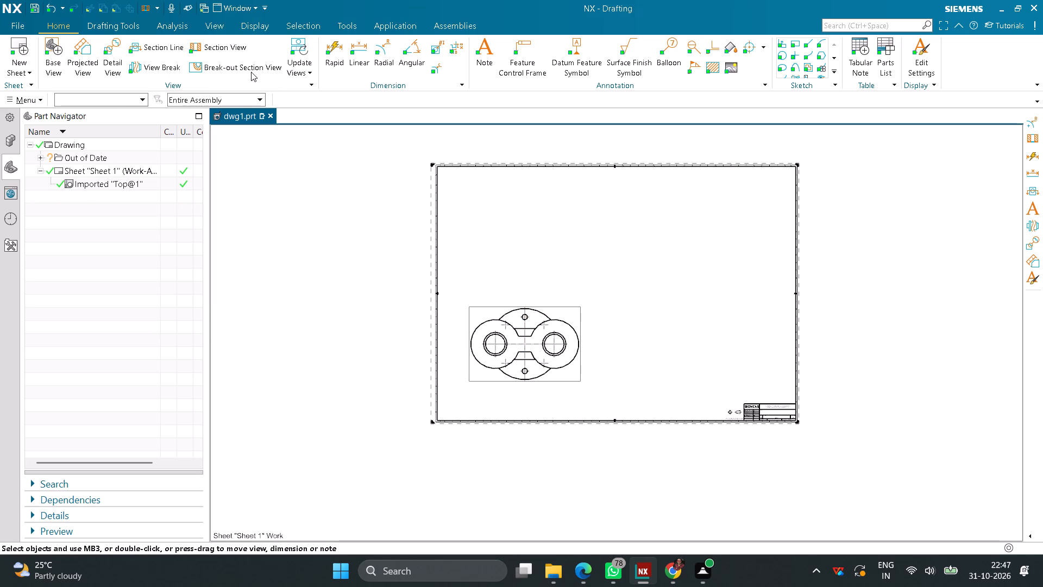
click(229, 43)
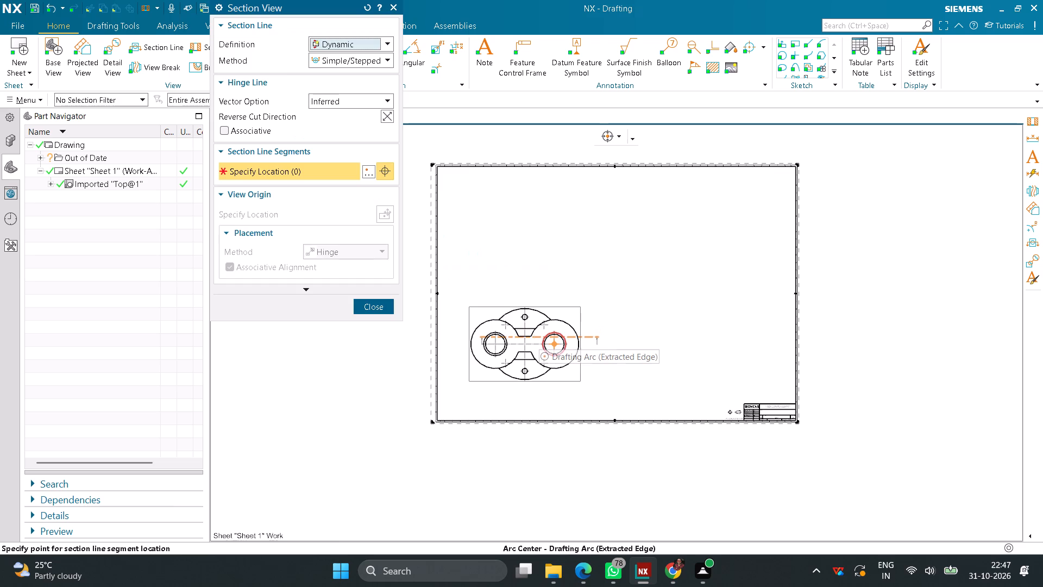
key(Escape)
Move the base view up into the sheet's upper-left area, leaving room beneath it.
drag(554, 307, 550, 207)
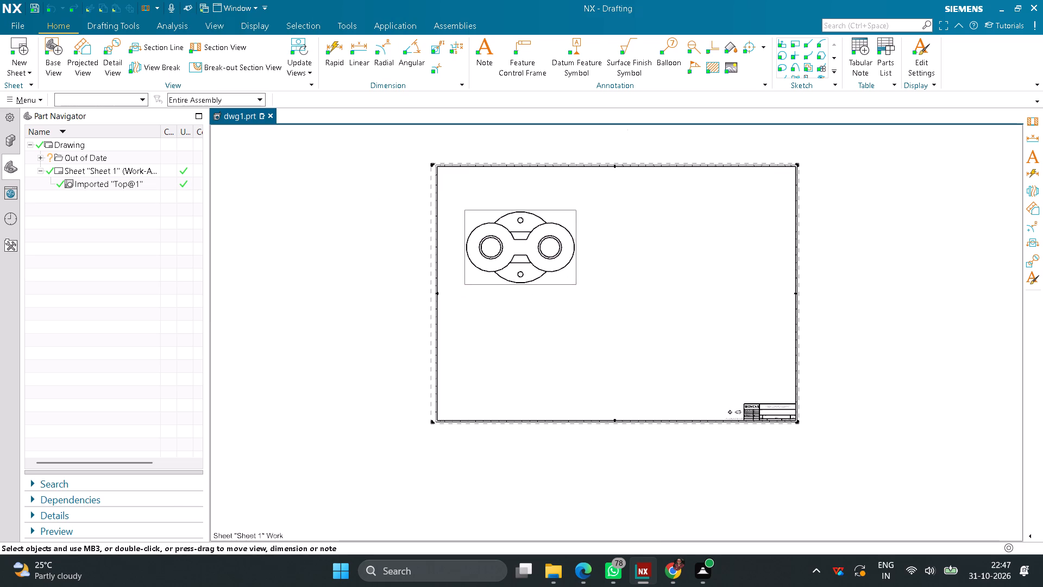
drag(550, 207, 551, 199)
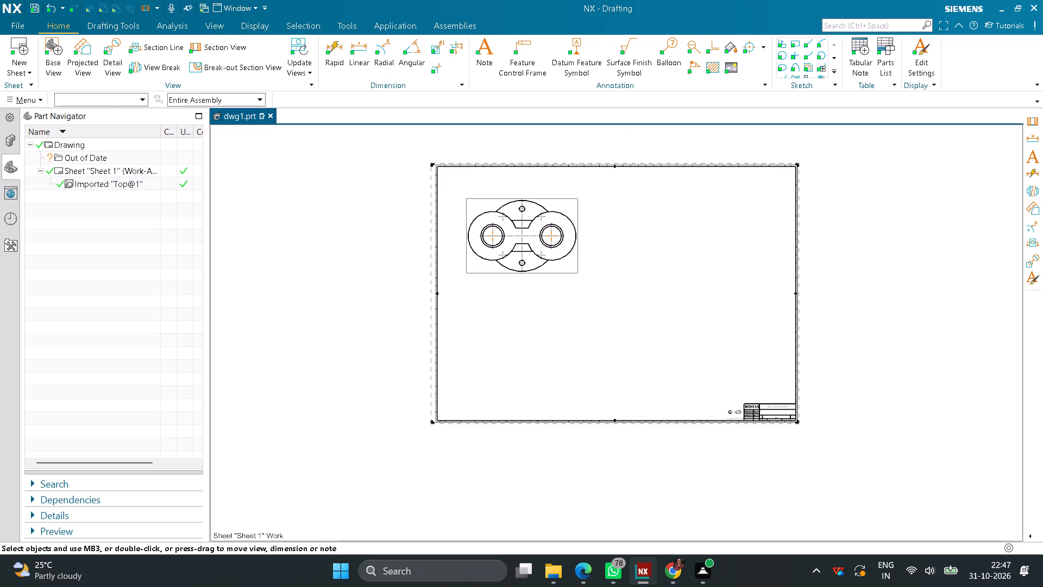
Add a horizontal Simple/Stepped section view through the base view's centre, placed directly below that view.
click(217, 48)
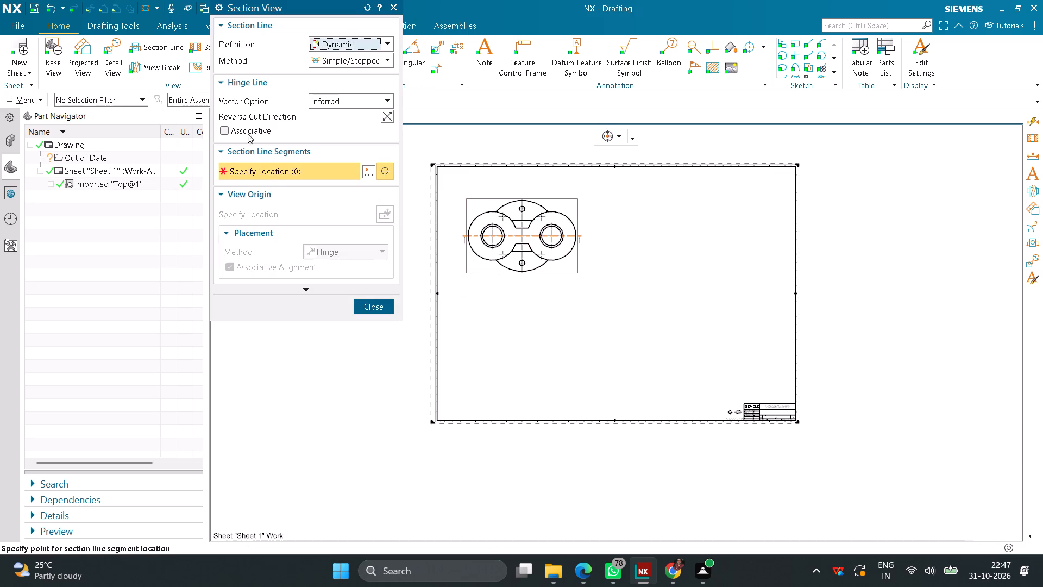
click(523, 236)
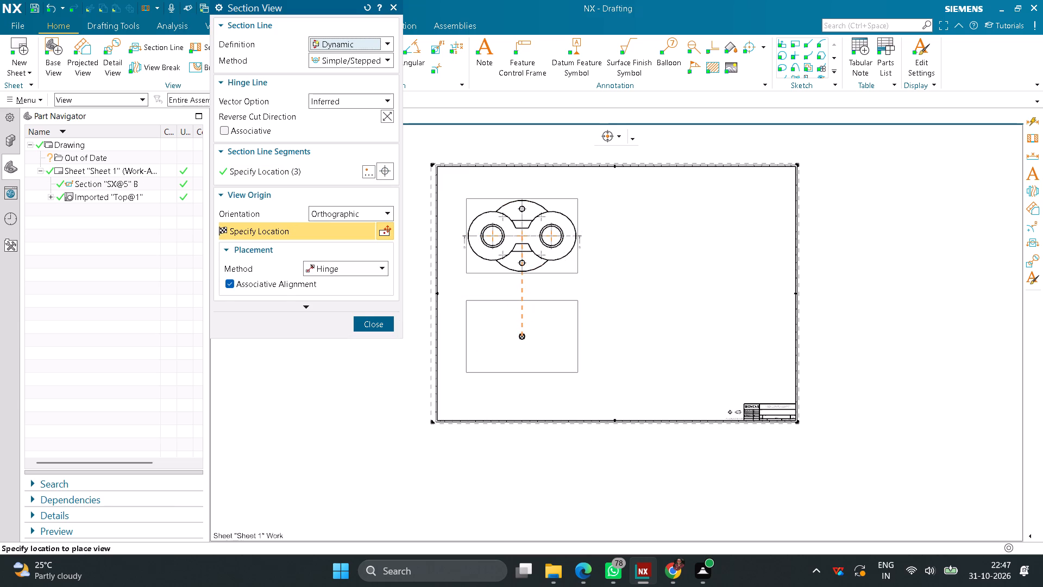
click(526, 336)
key(Escape)
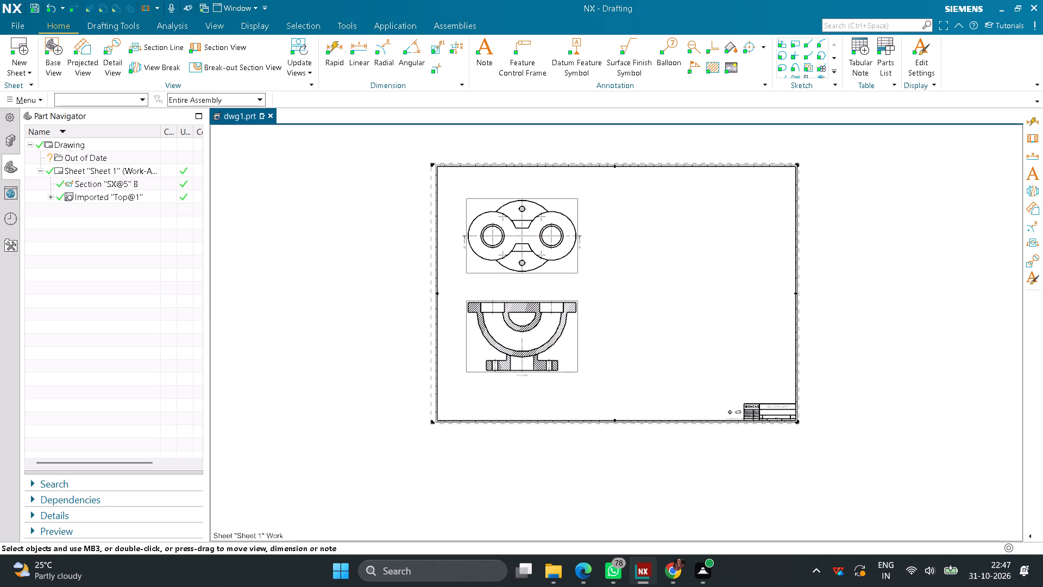
Add a Front base view of 1.prt at 1:1 scale in the sheet's upper-right area, aligned with the top view.
click(56, 41)
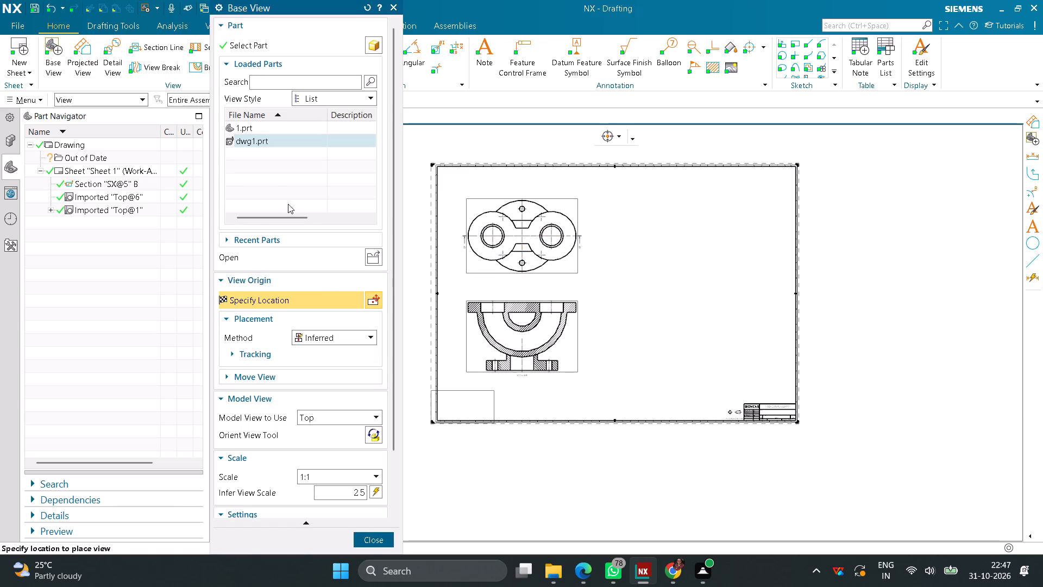
click(250, 132)
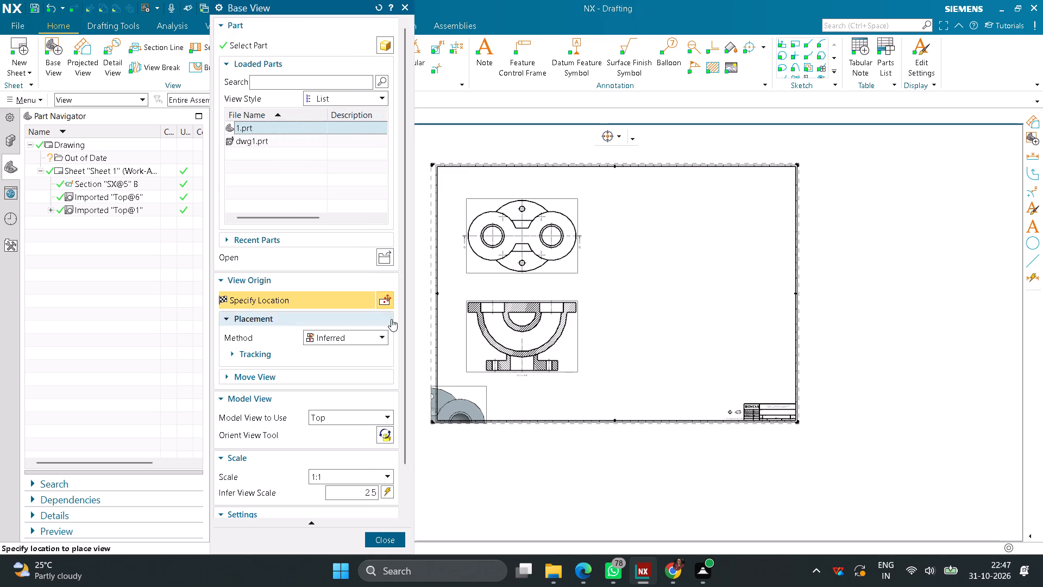
click(386, 417)
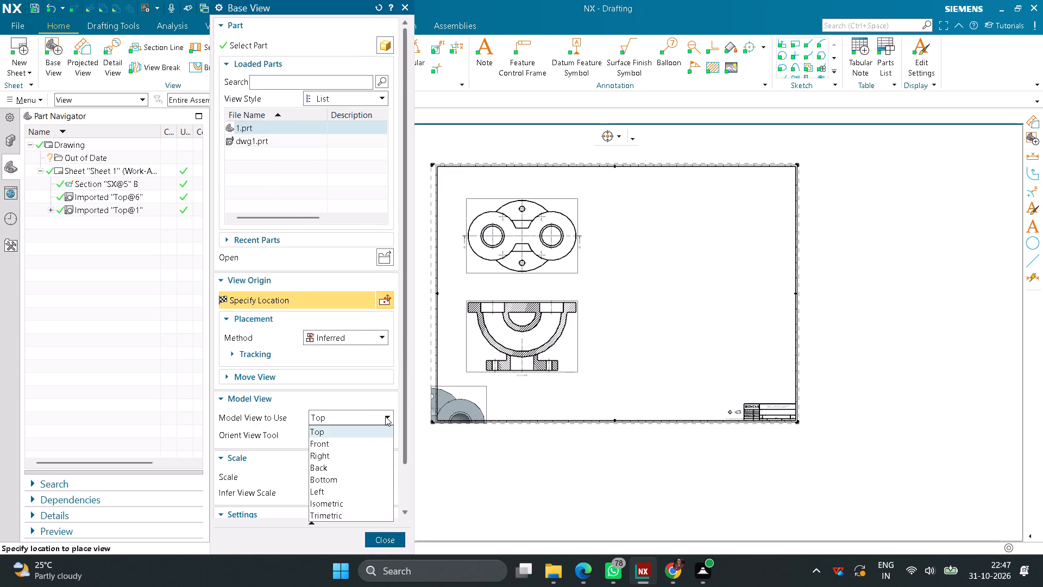
click(330, 434)
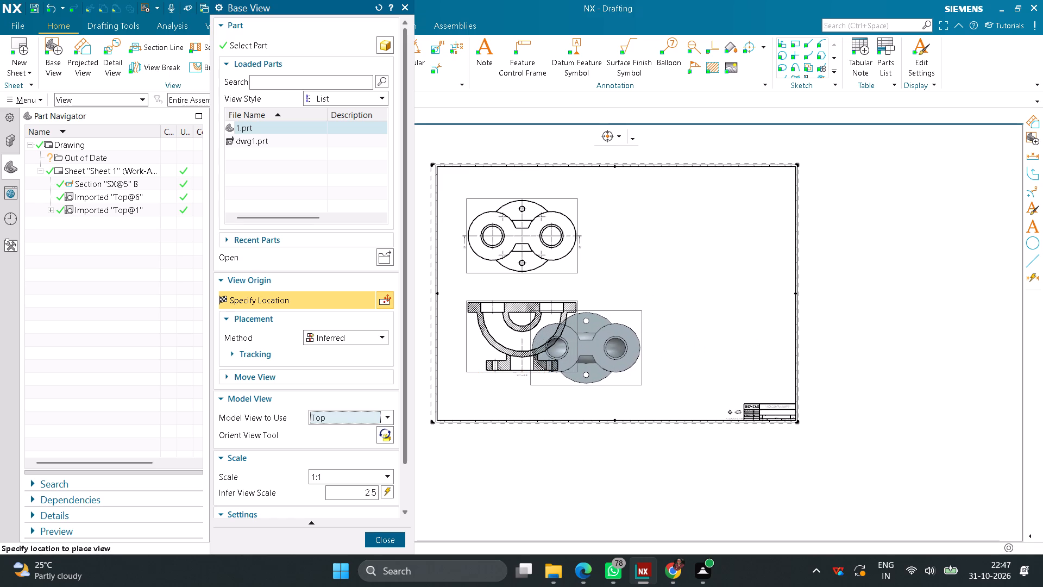
click(384, 415)
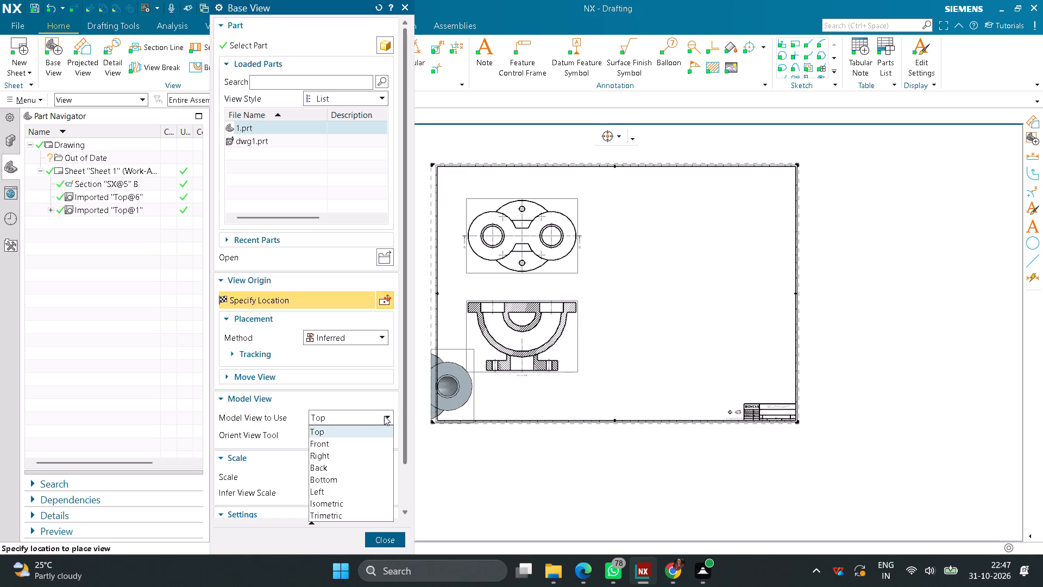
click(345, 447)
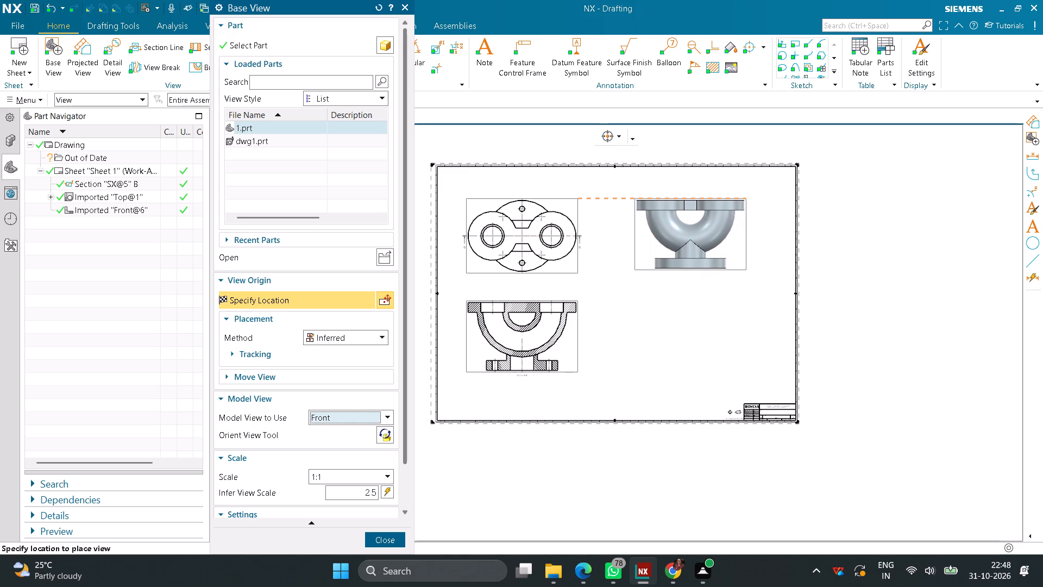
click(690, 233)
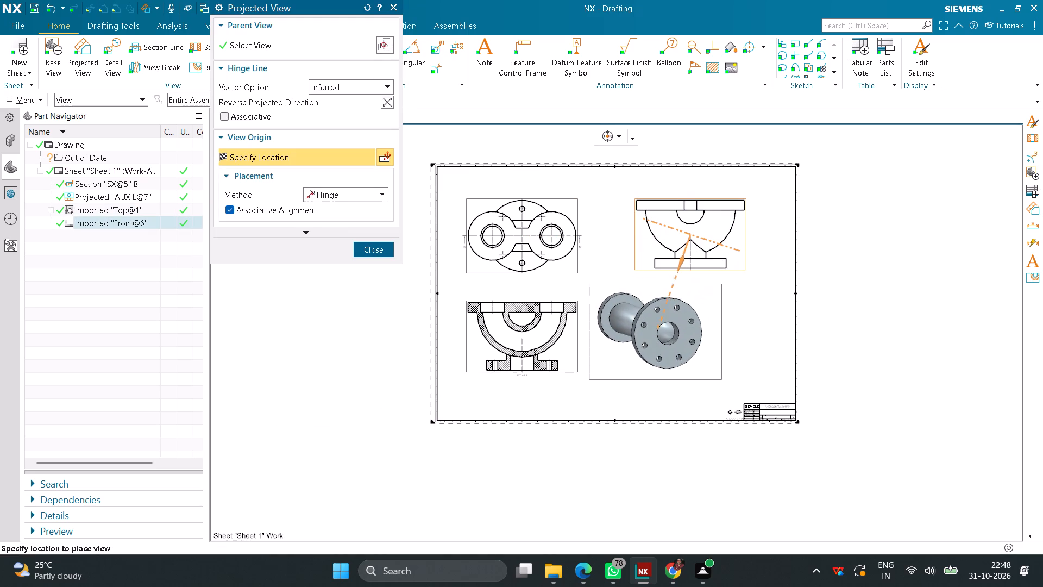
key(Escape)
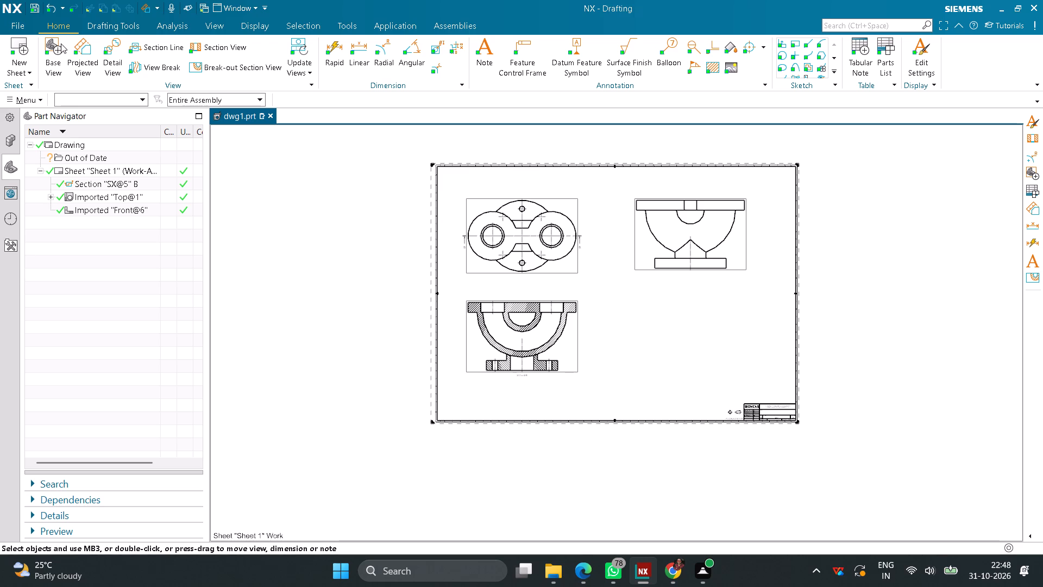
Add an Isometric base view of 1.prt at 1:1 scale below the front view, without any projected view.
click(56, 43)
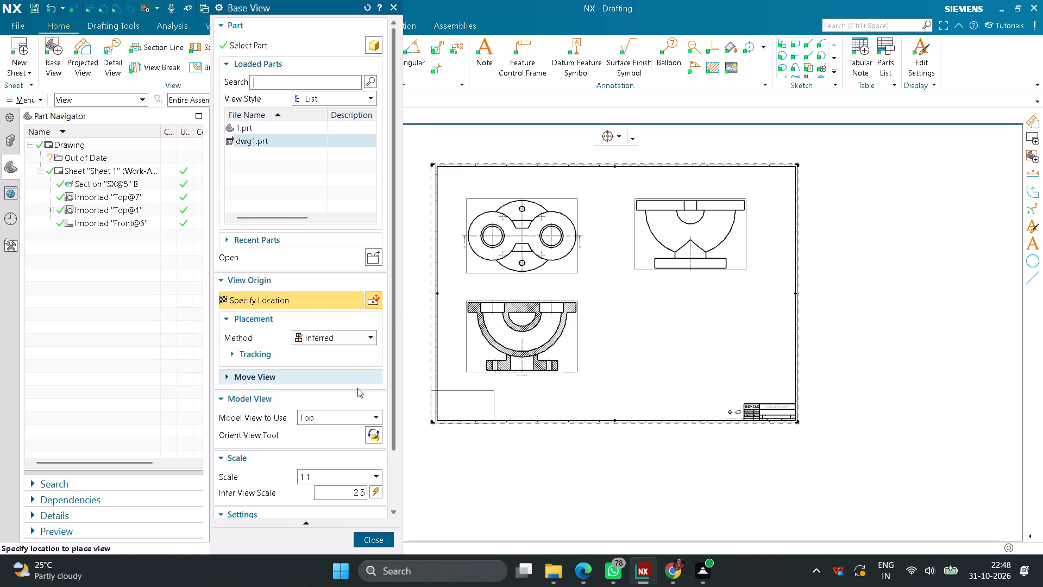
click(254, 130)
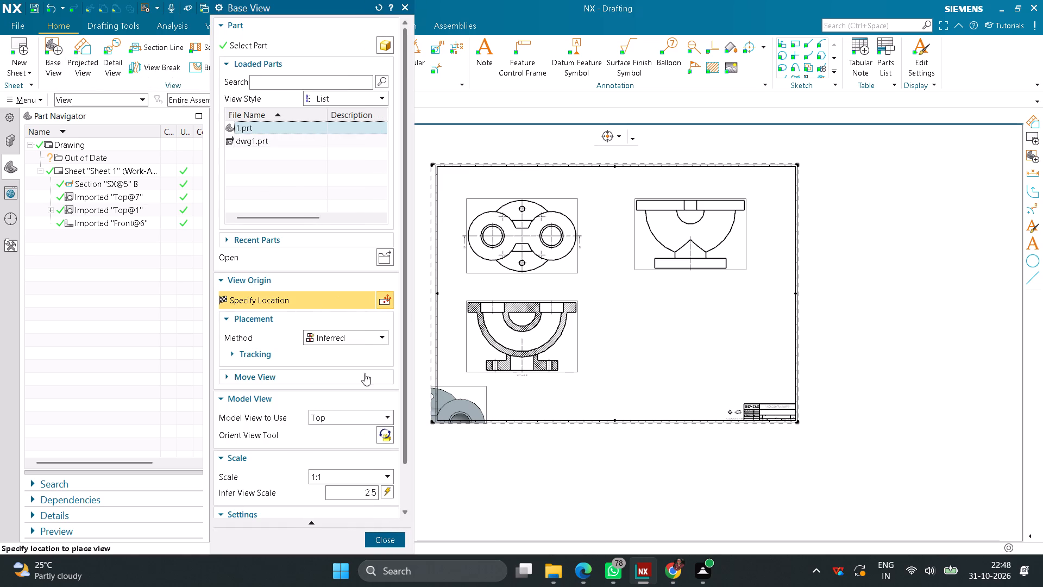
click(384, 420)
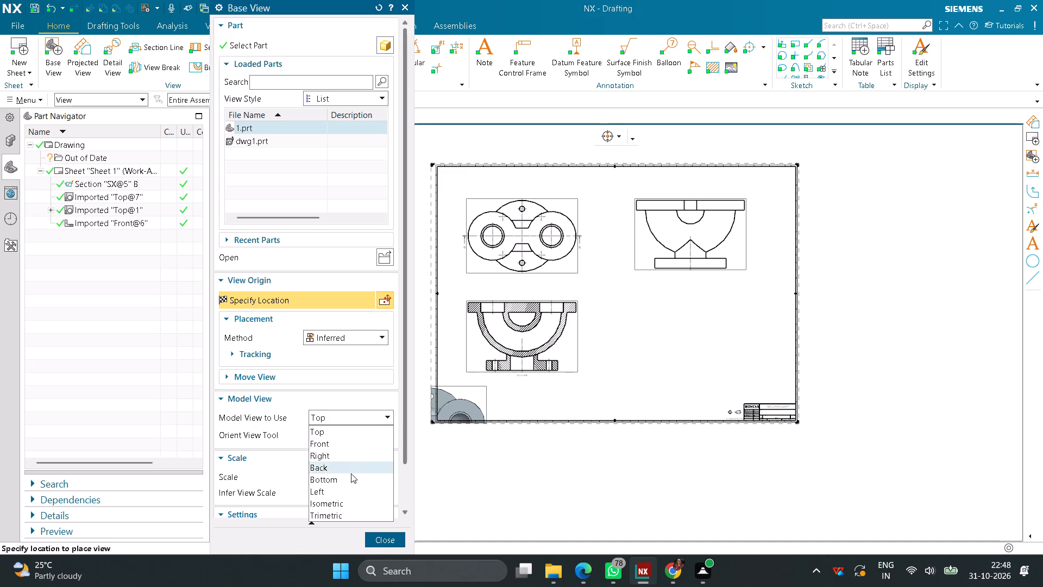
click(334, 503)
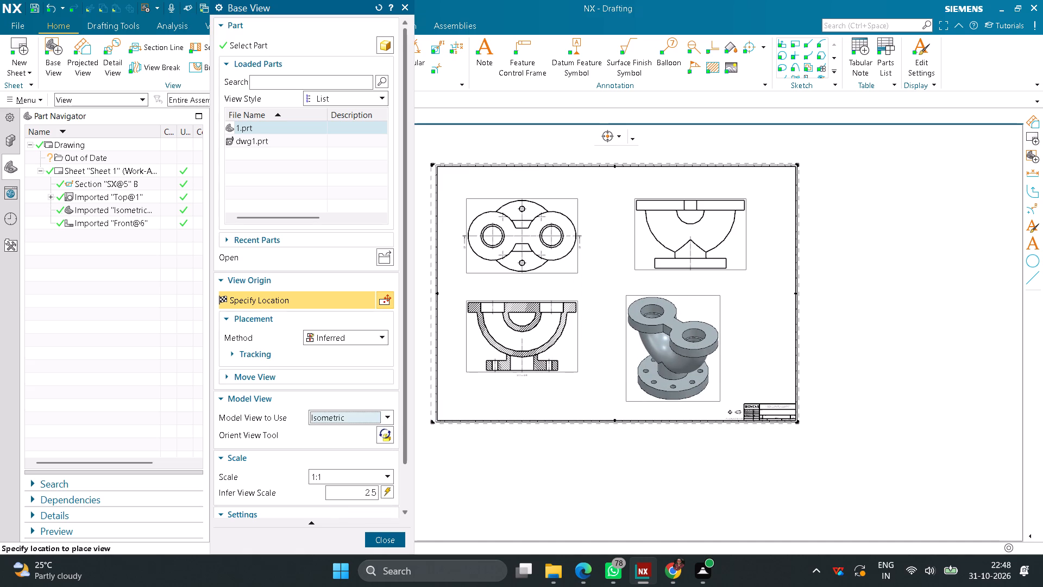
click(674, 348)
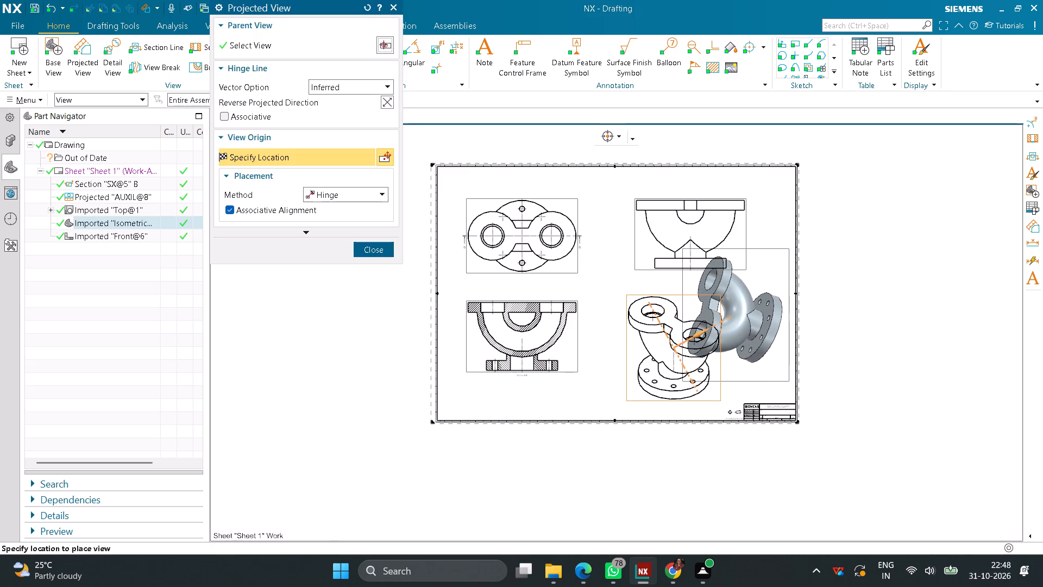
middle_click(733, 315)
Set the isometric view's shading rendering style to Fully Shaded.
right_click(722, 306)
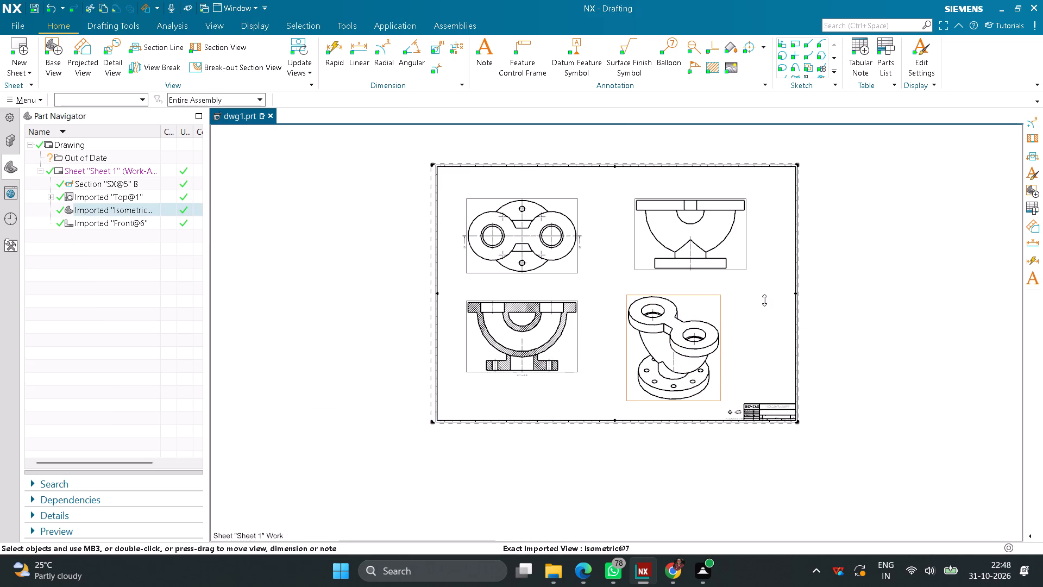
click(757, 333)
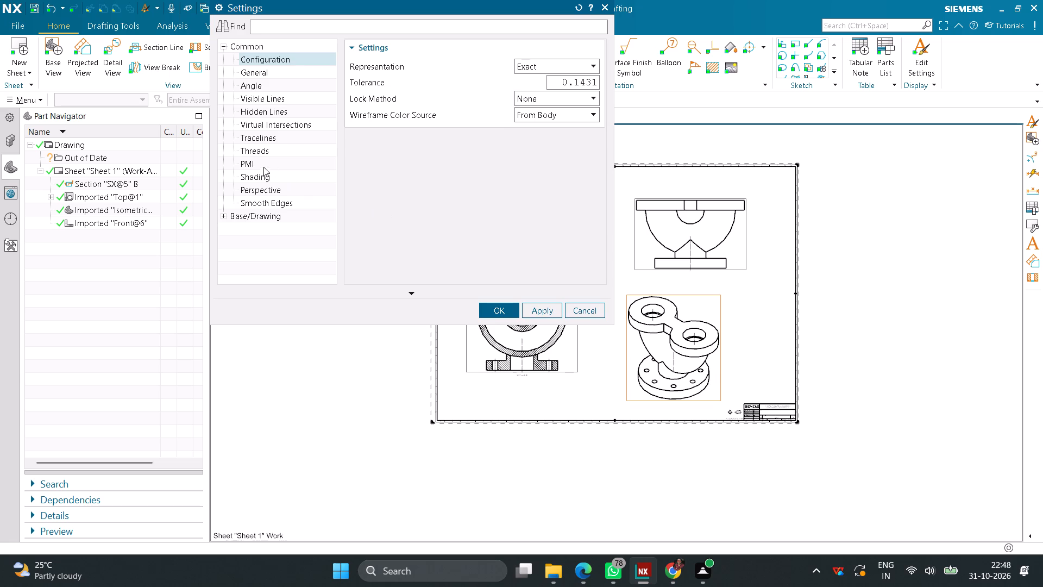
click(252, 177)
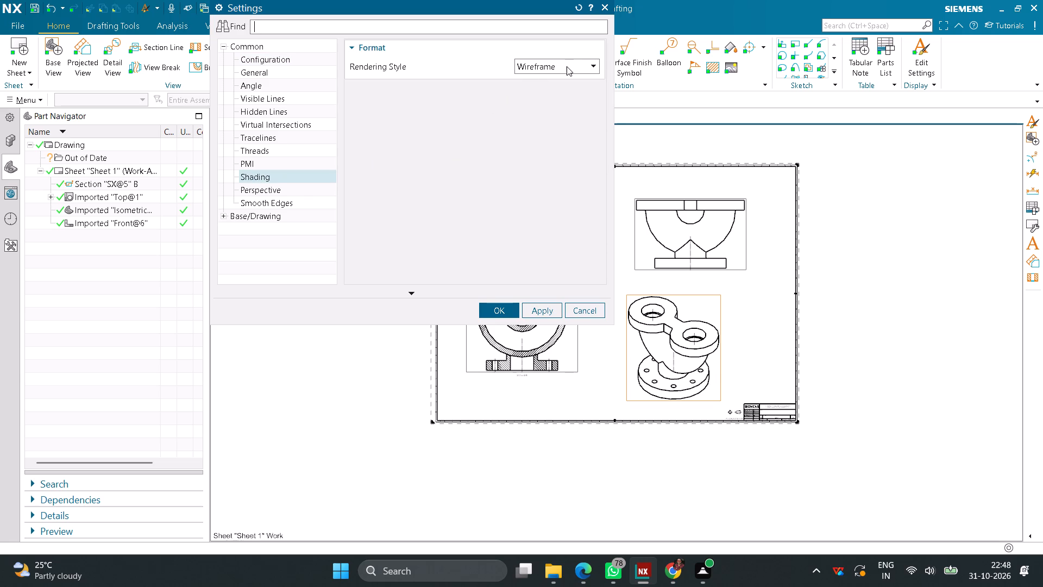
click(567, 66)
click(549, 85)
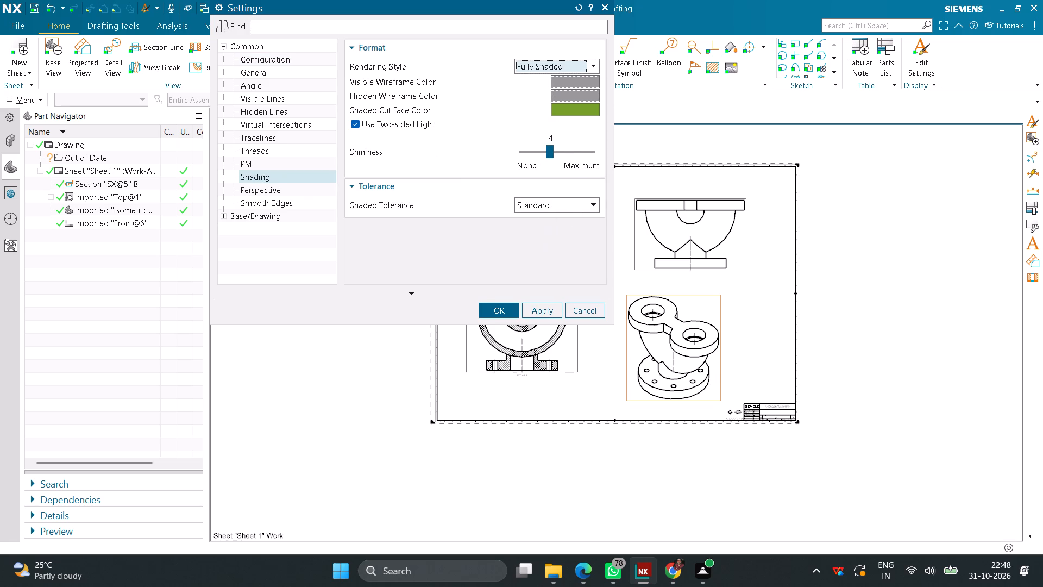
click(549, 315)
click(498, 311)
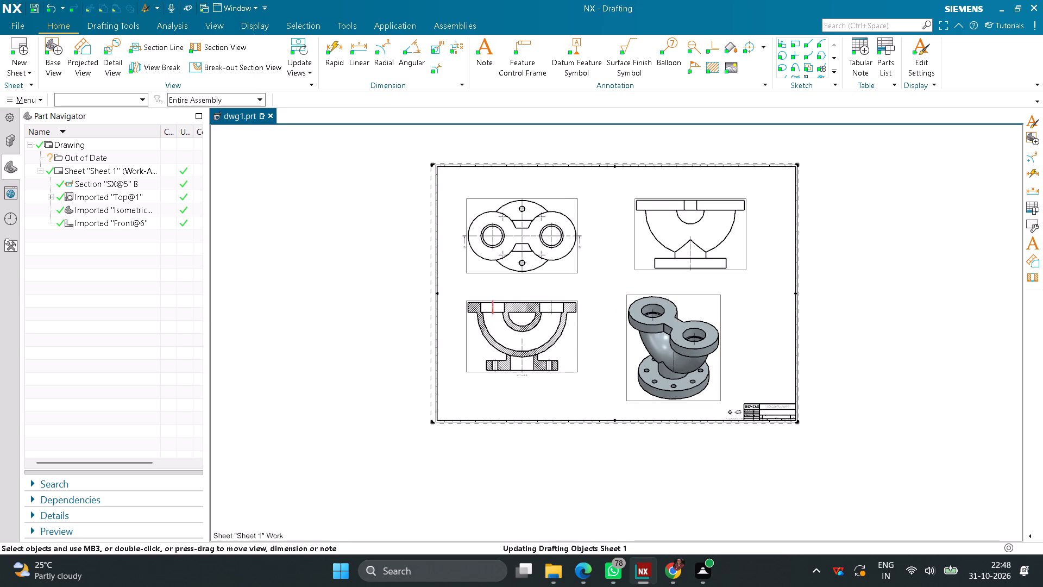
Save the drawing as a part file named 12 in the internship folder.
scroll(603, 338, up, 2)
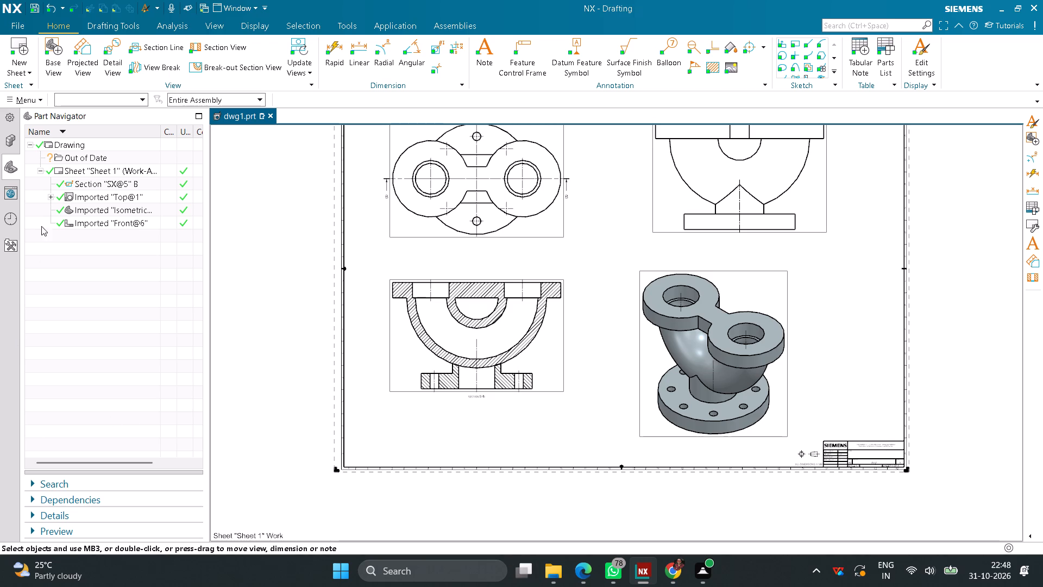
click(17, 28)
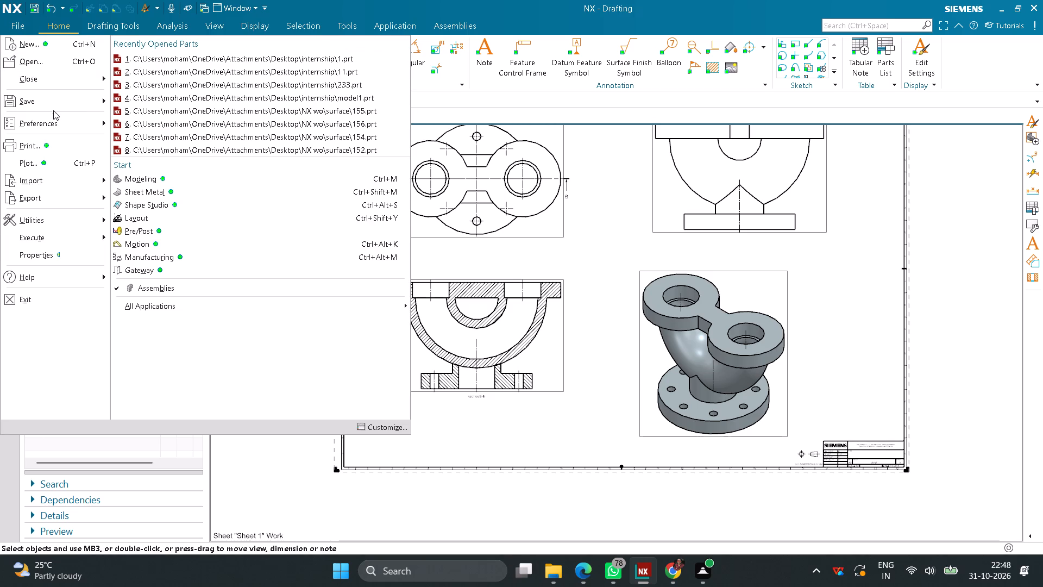
click(56, 106)
click(179, 123)
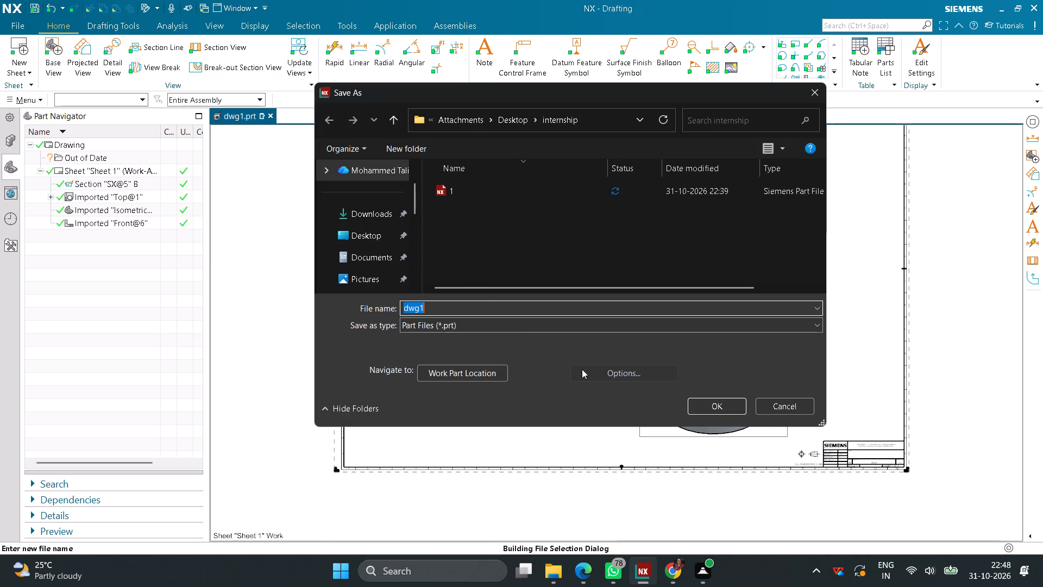
click(709, 409)
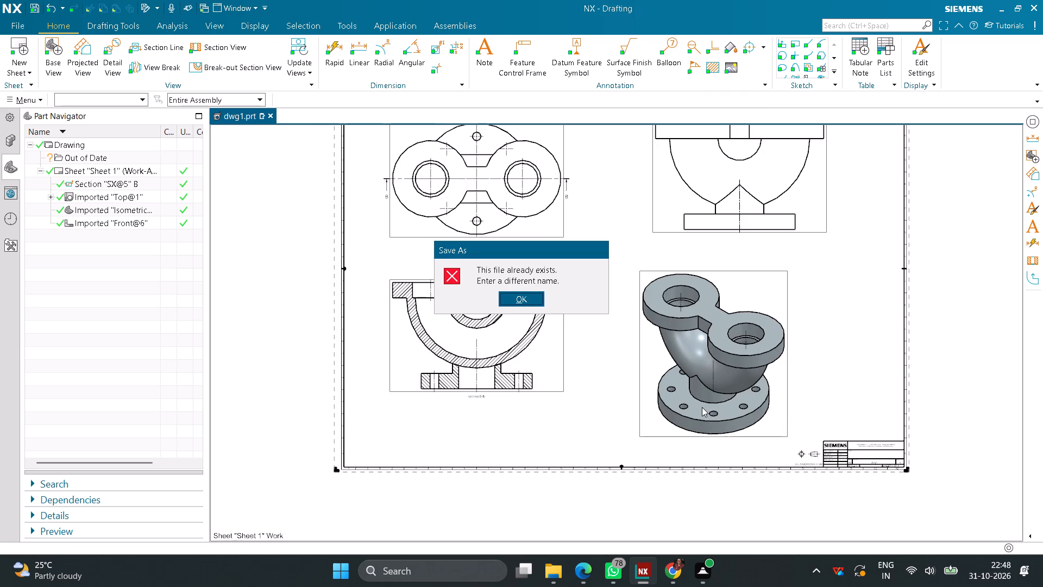
click(531, 302)
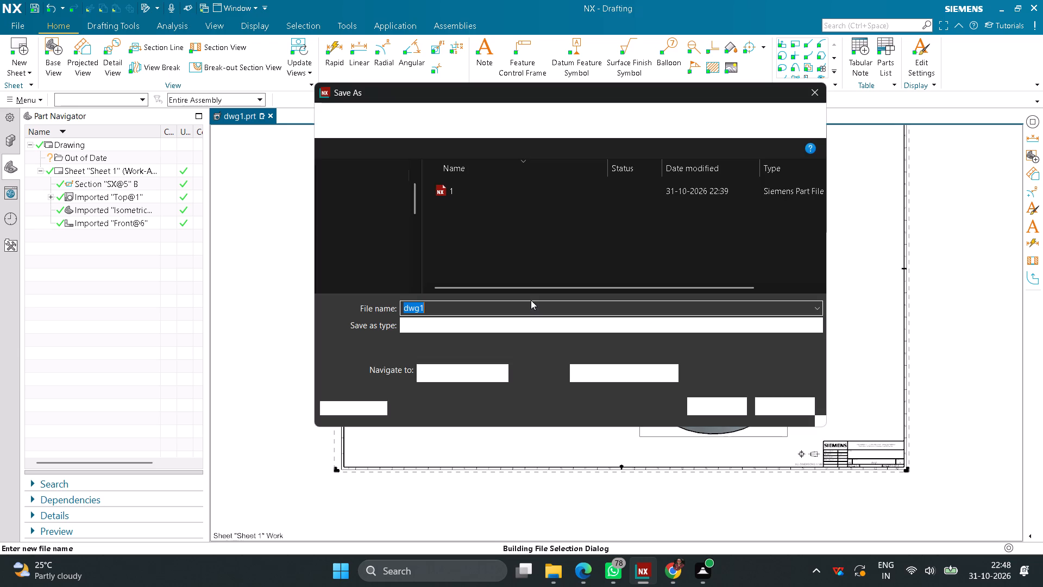
key(1)
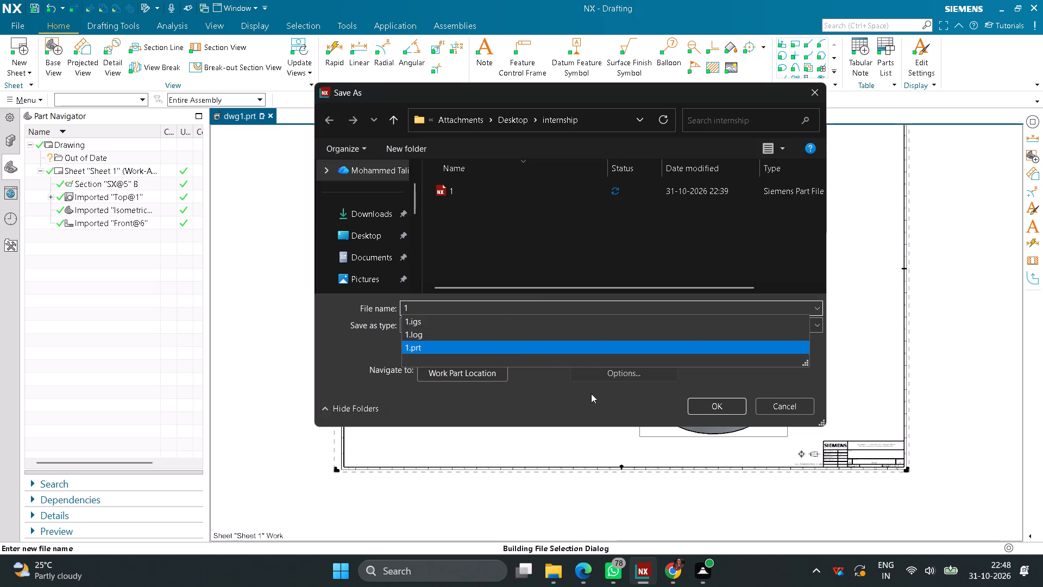
click(701, 402)
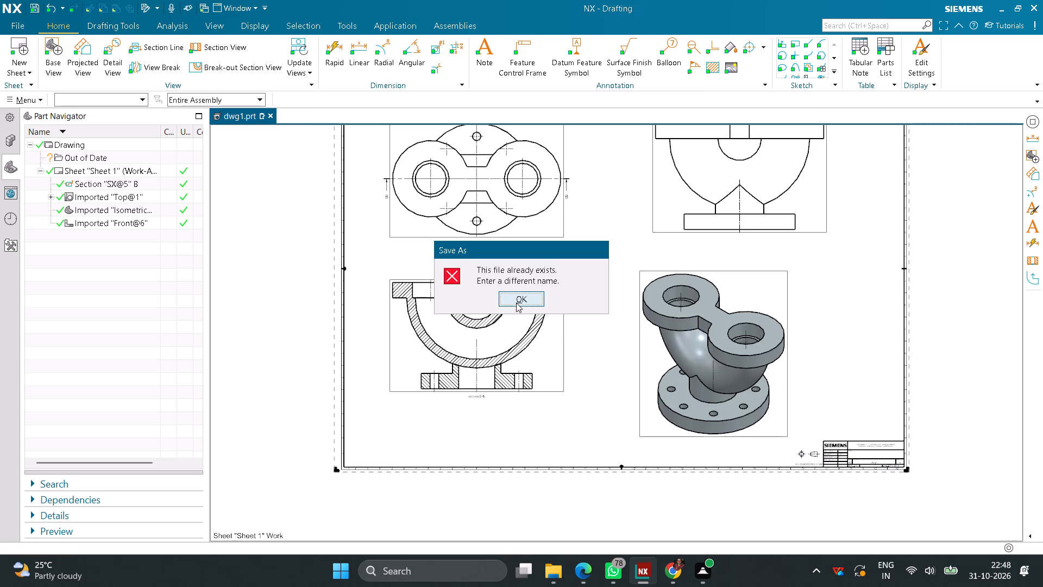
click(516, 303)
text(12)
click(705, 407)
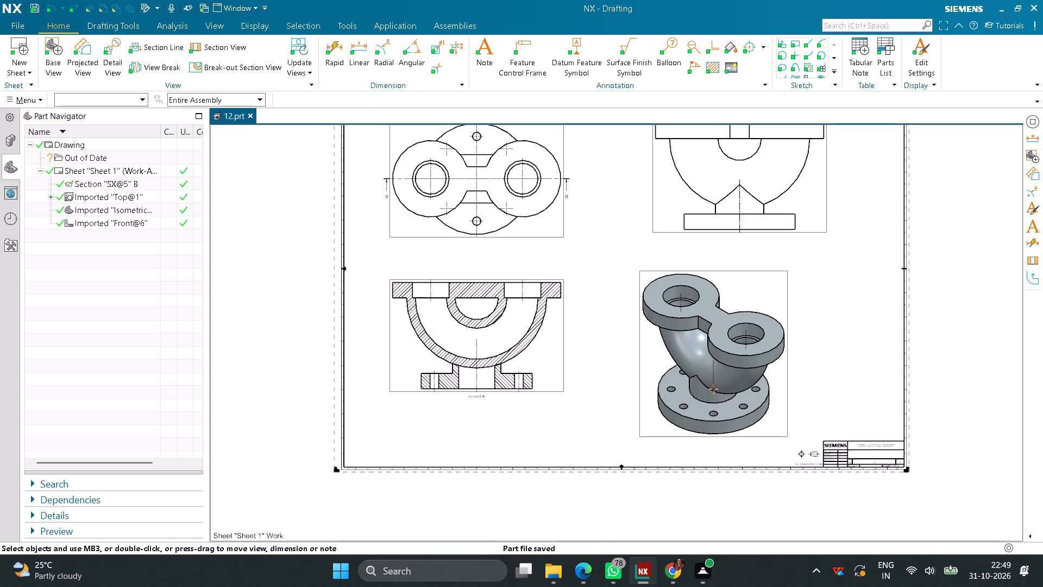
Close the 12.prt drawing together with its components.
click(250, 116)
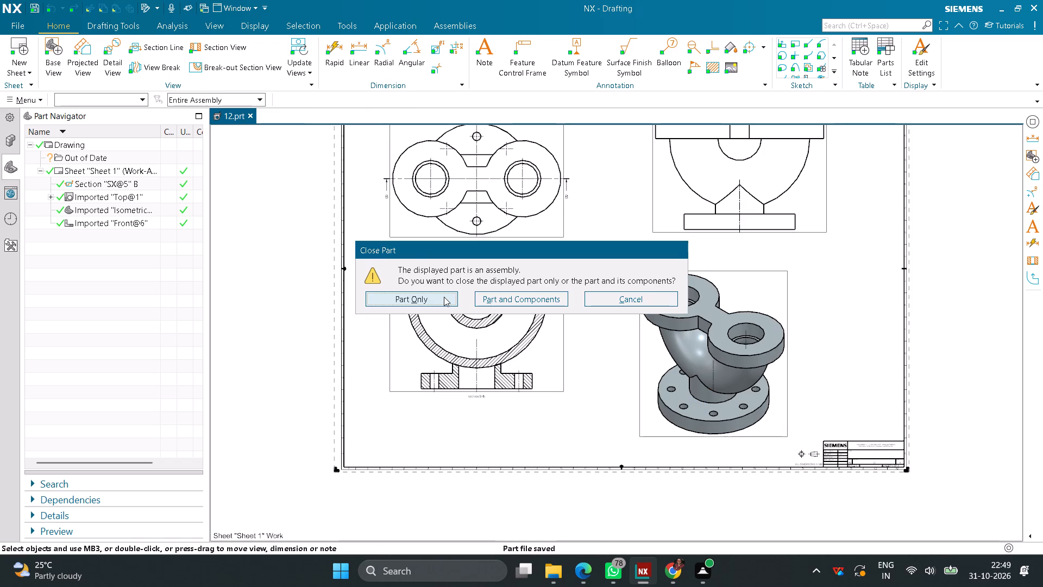
click(497, 299)
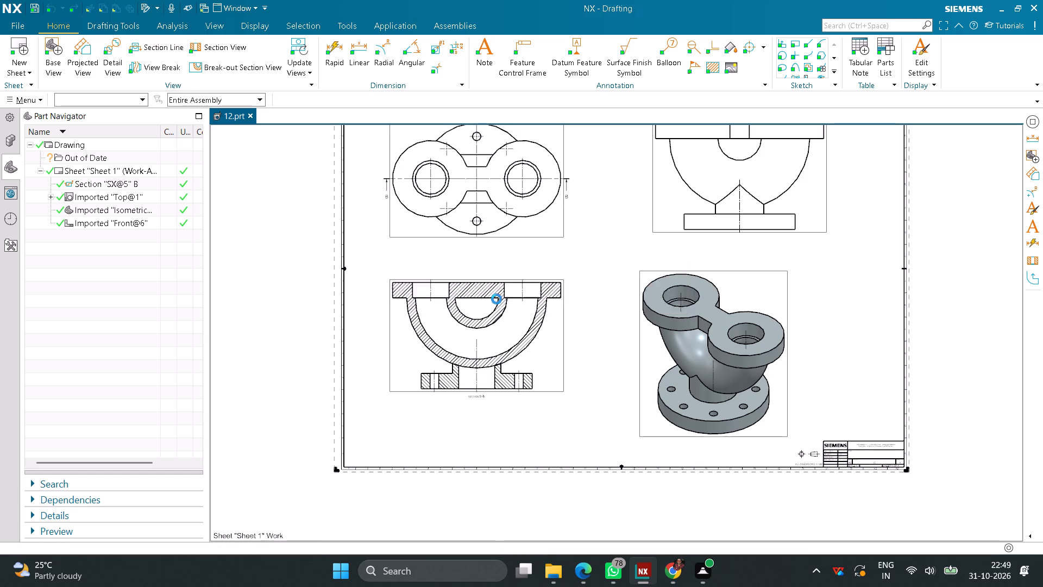
Stop the journal recording.
click(142, 32)
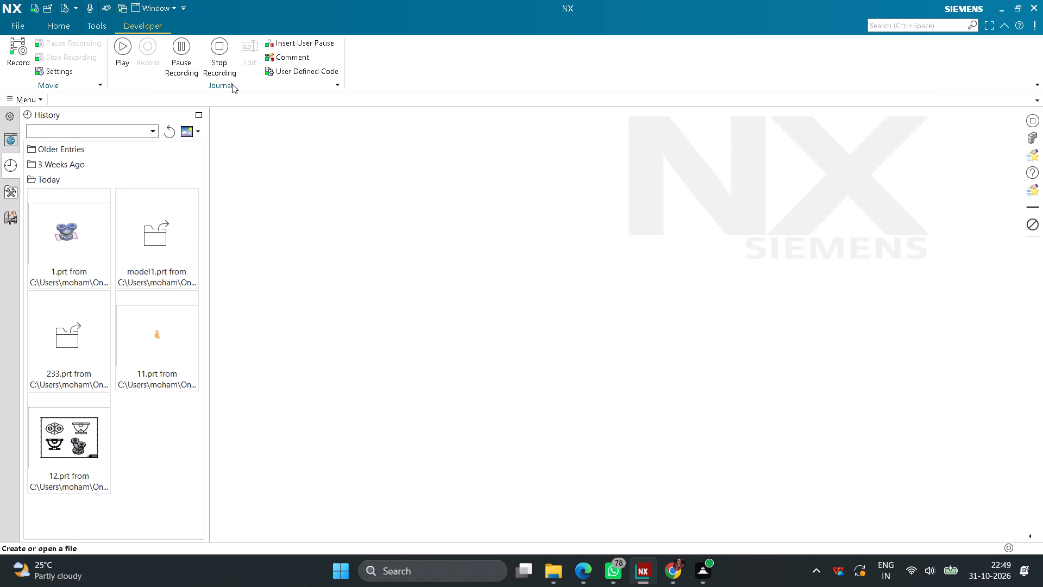
click(225, 49)
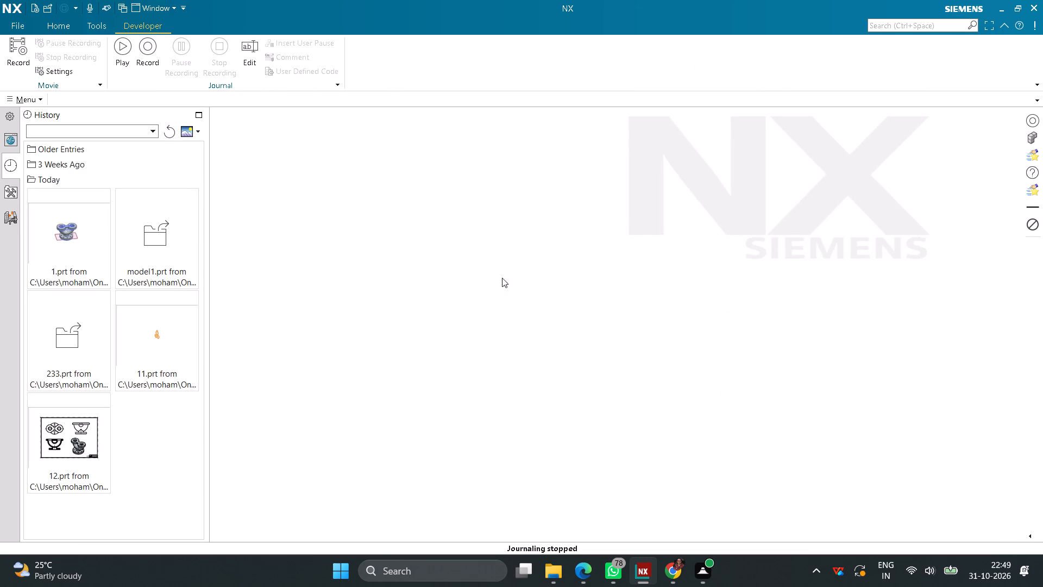